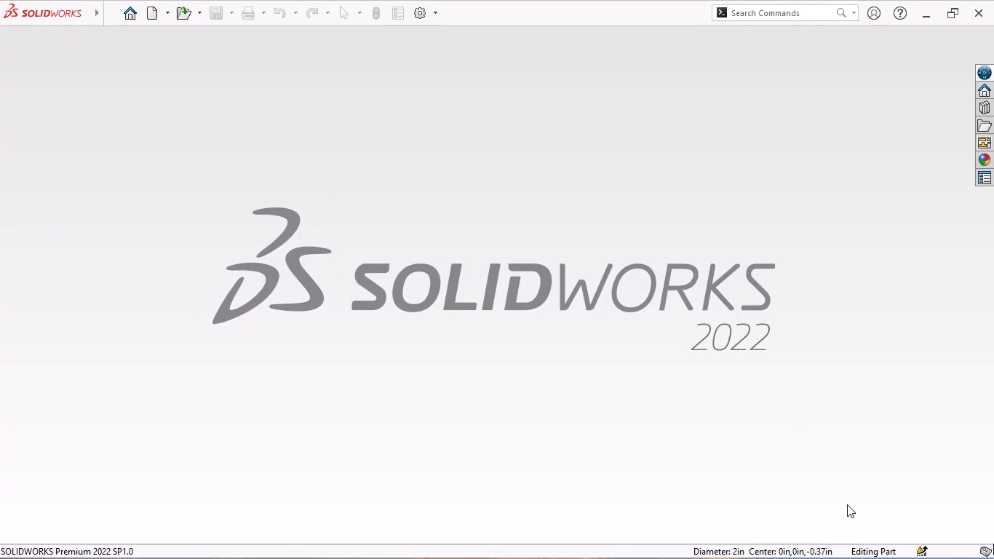
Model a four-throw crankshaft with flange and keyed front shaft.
Create a new part and start a sketch on the Front Plane.
{"action": "left_click", "coordinate": [127, 12]}
{"action": "left_click", "coordinate": [266, 130]}
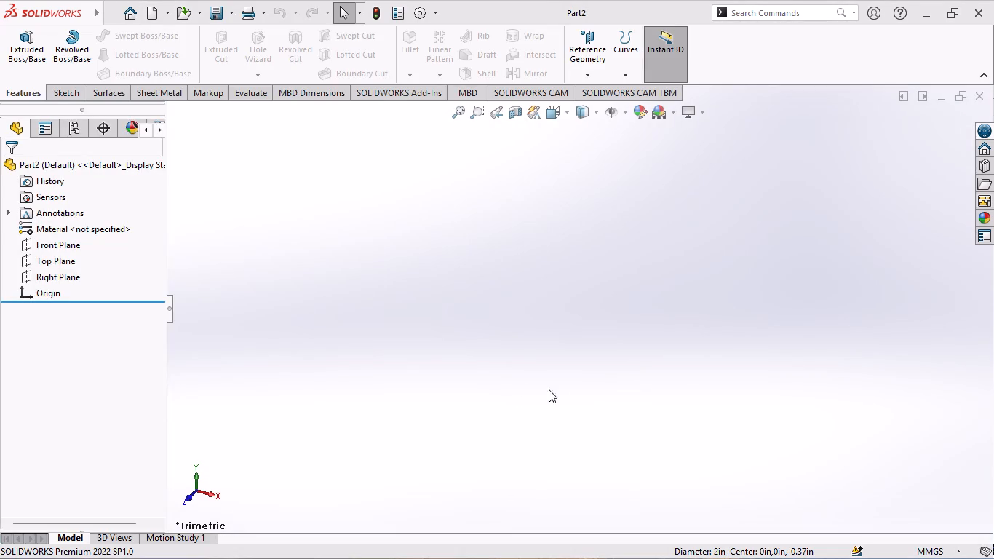
{"action": "left_click", "coordinate": [52, 241]}
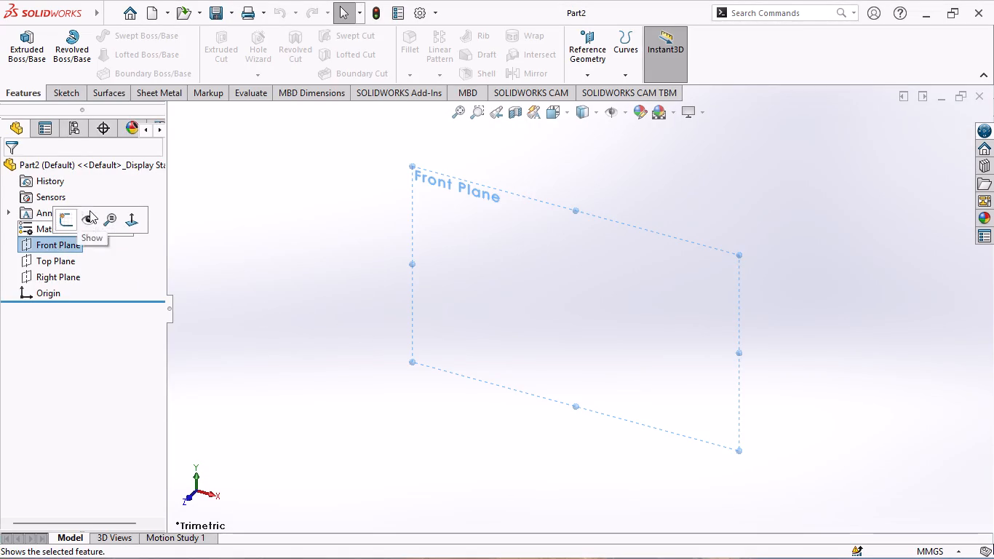
{"action": "left_click", "coordinate": [55, 215]}
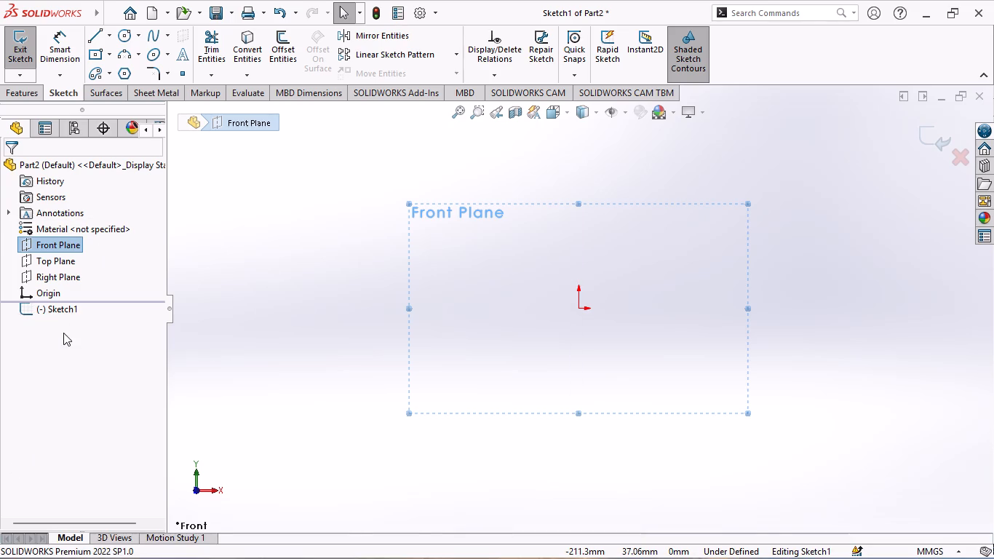
{"action": "left_click", "coordinate": [65, 313]}
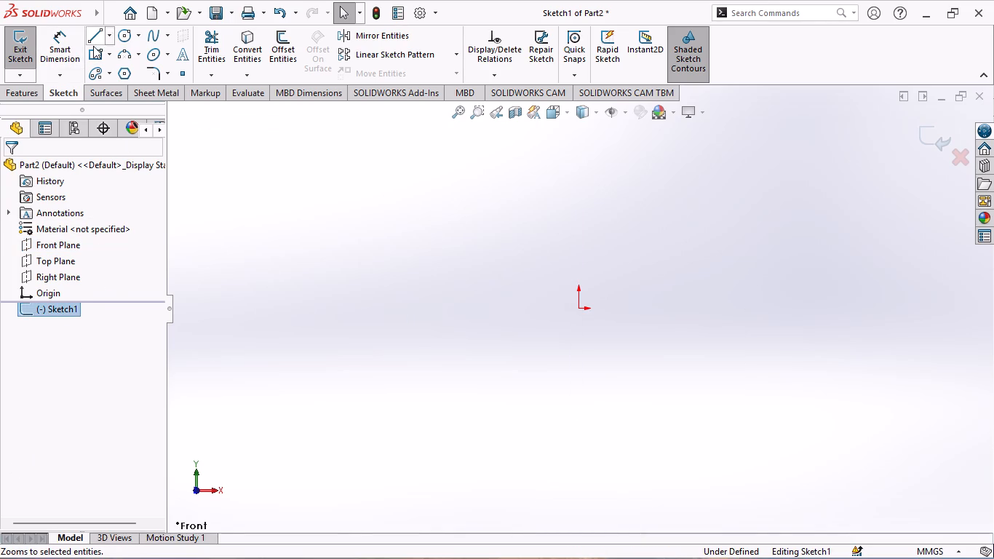
Draw a long horizontal centerline passing through the origin and extending to both sides of it.
{"action": "left_click", "coordinate": [112, 41]}
{"action": "left_click", "coordinate": [124, 68]}
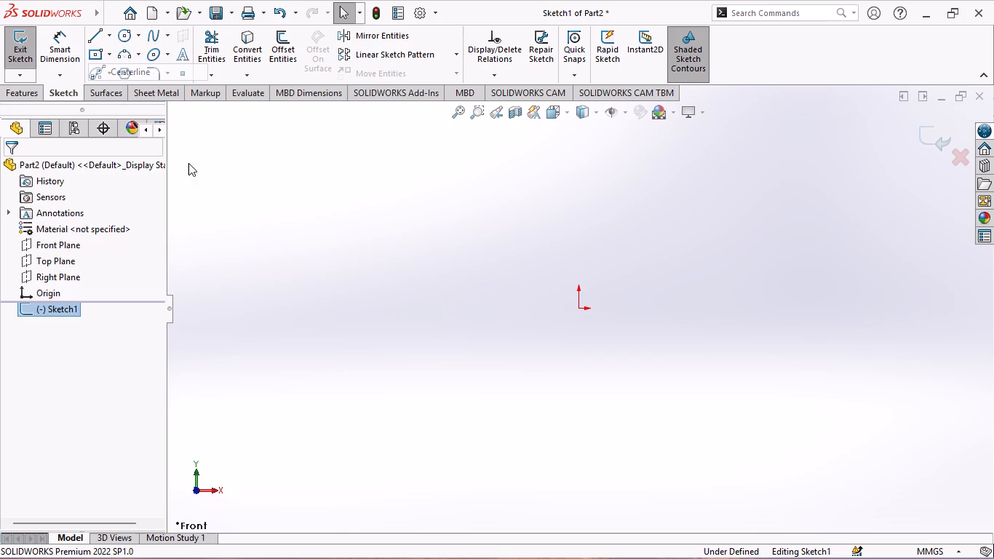
{"action": "left_click", "coordinate": [244, 312]}
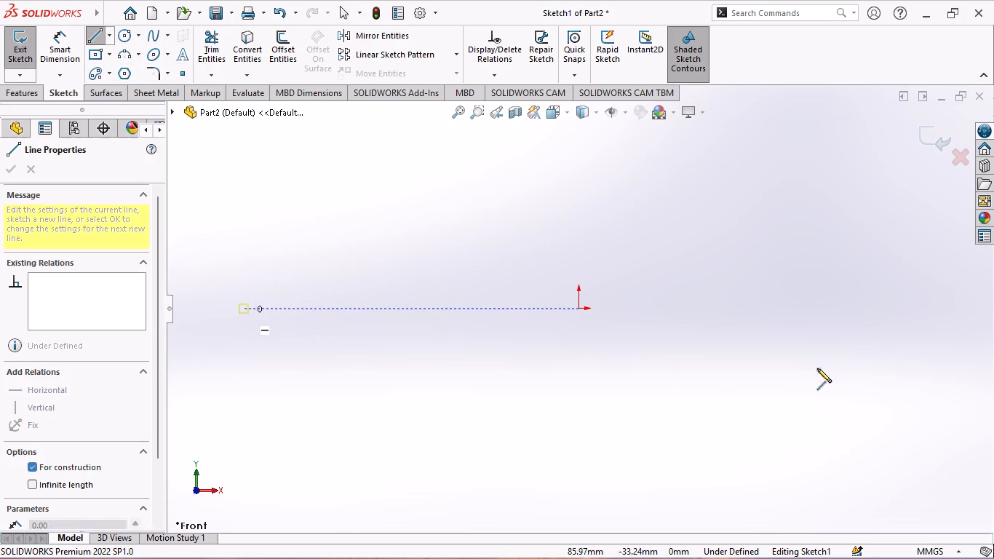
{"action": "left_click", "coordinate": [880, 312]}
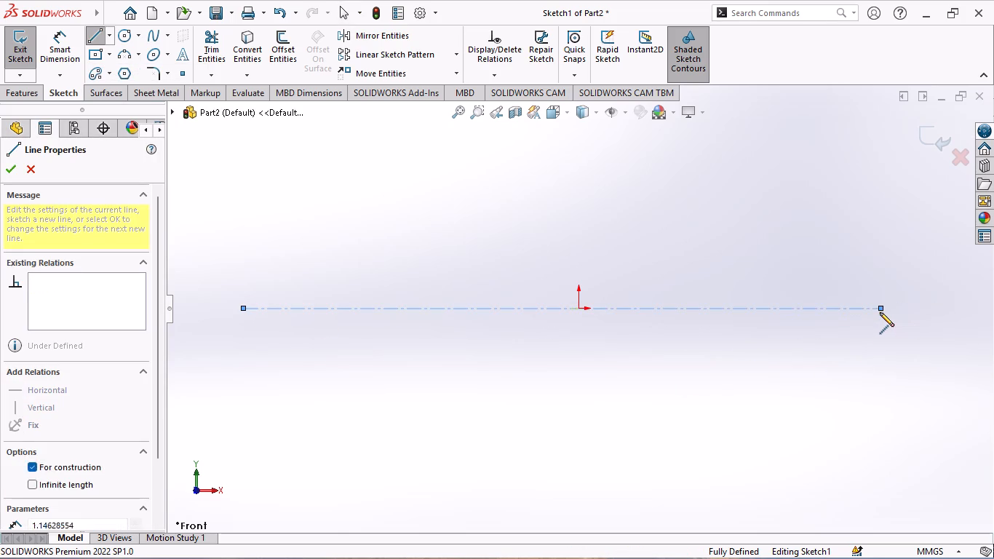
{"action": "key", "text": "Escape"}
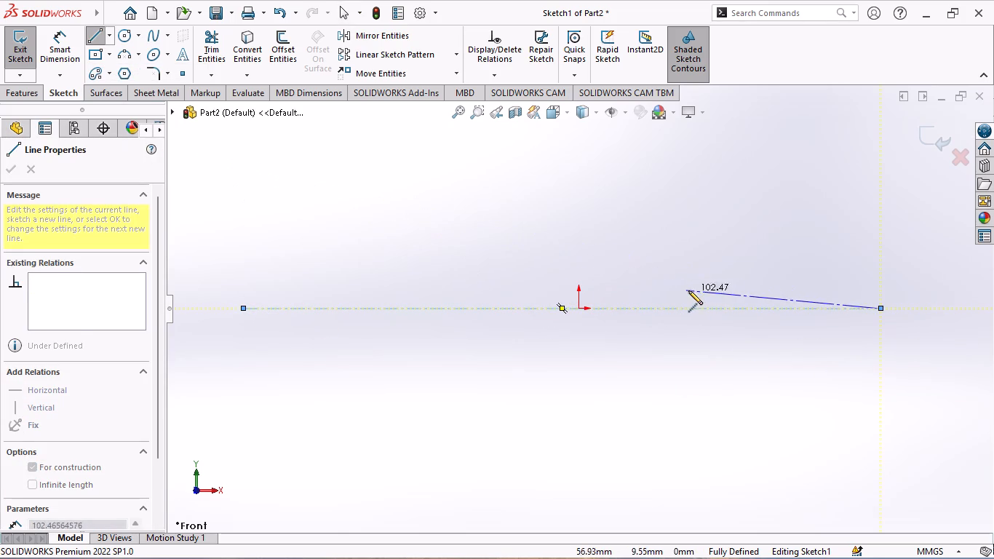
Draw a vertical centerline about 200 mm long through the origin, crossing the horizontal one.
{"action": "left_click", "coordinate": [112, 37]}
{"action": "left_click", "coordinate": [124, 71]}
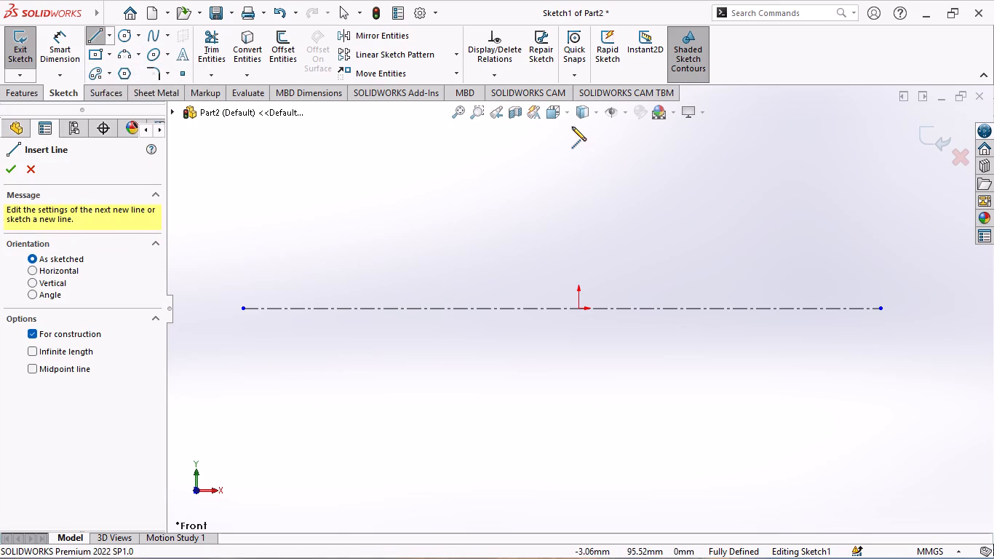
{"action": "left_click", "coordinate": [576, 125]}
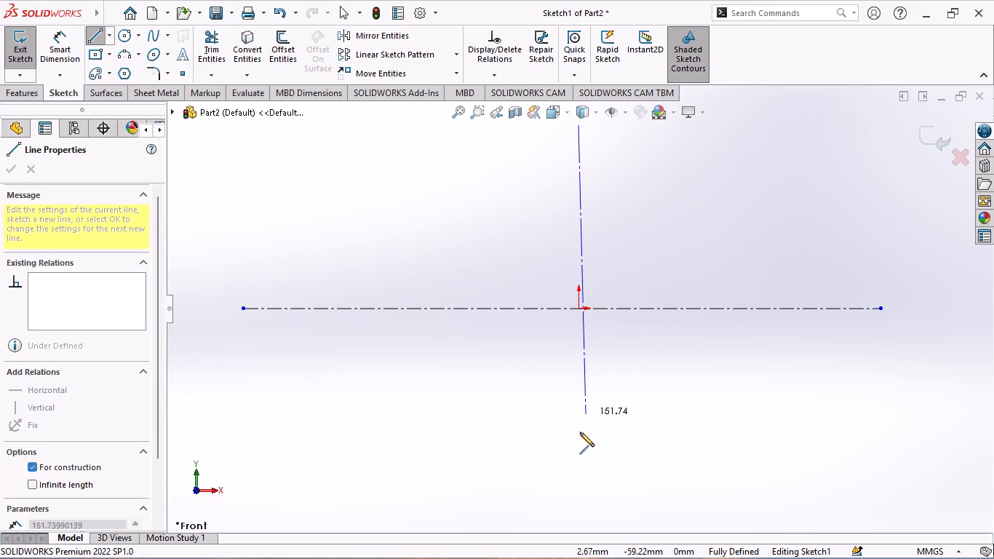
{"action": "left_click", "coordinate": [581, 506]}
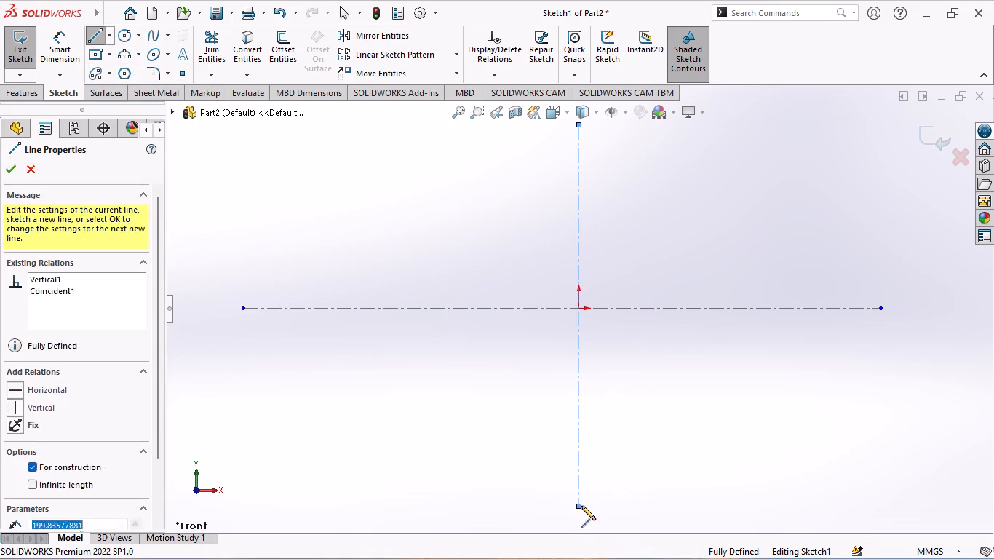
{"action": "key", "text": "Escape"}
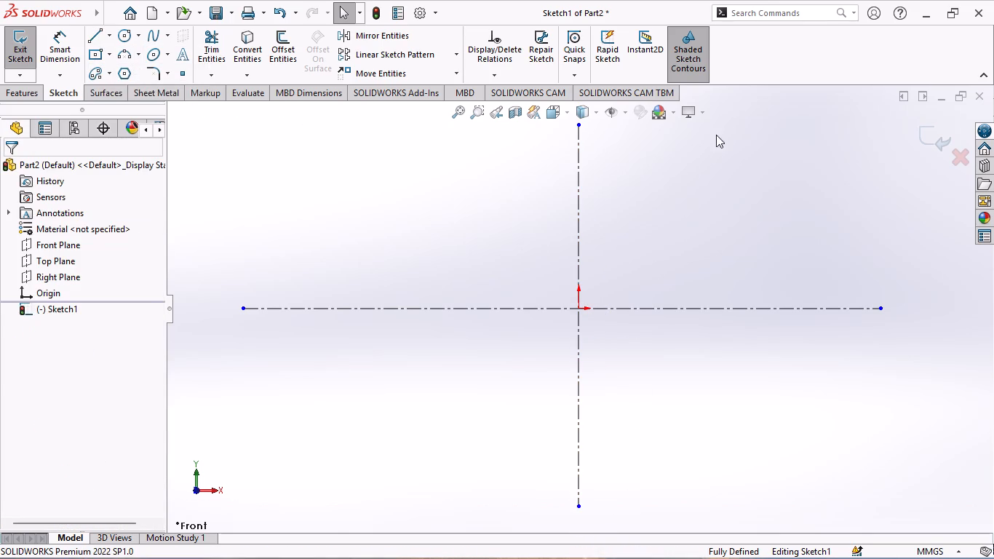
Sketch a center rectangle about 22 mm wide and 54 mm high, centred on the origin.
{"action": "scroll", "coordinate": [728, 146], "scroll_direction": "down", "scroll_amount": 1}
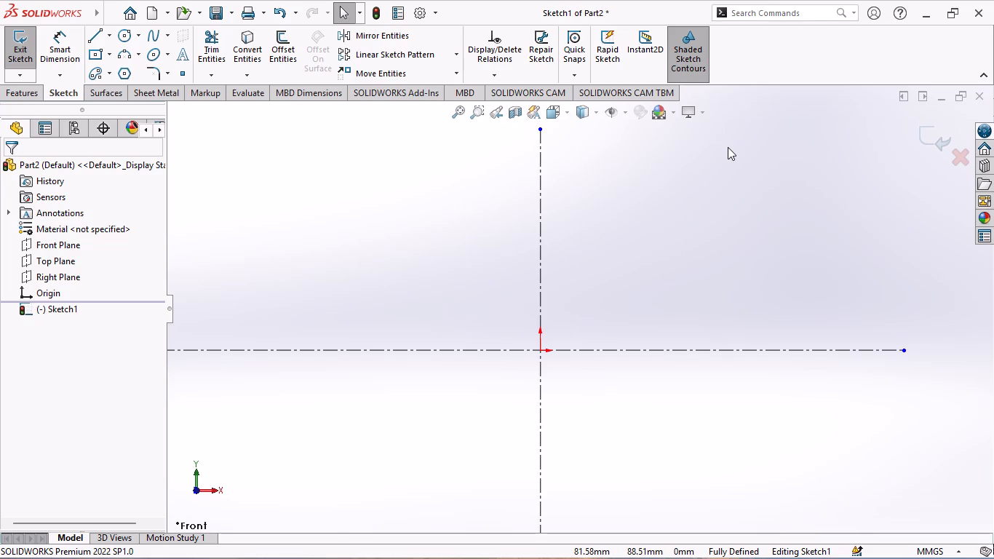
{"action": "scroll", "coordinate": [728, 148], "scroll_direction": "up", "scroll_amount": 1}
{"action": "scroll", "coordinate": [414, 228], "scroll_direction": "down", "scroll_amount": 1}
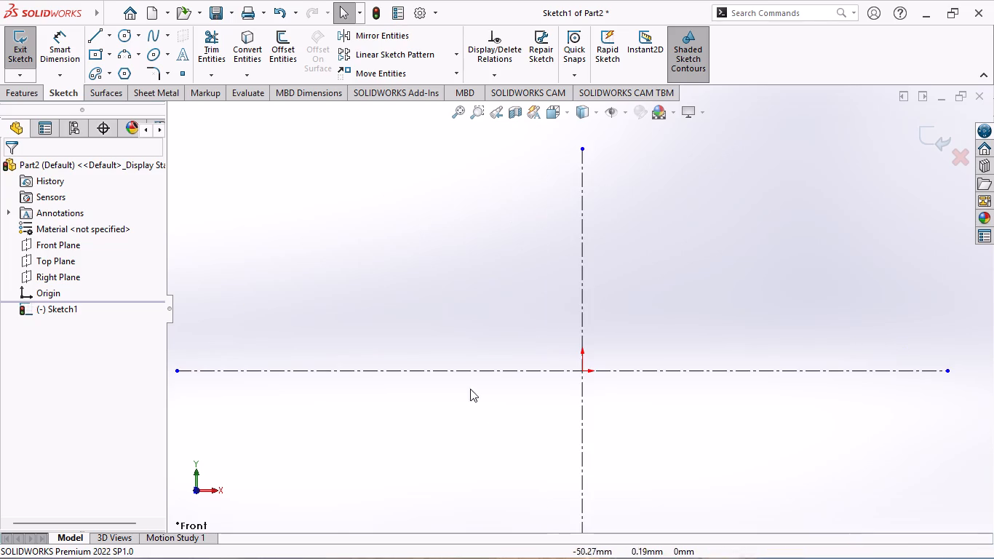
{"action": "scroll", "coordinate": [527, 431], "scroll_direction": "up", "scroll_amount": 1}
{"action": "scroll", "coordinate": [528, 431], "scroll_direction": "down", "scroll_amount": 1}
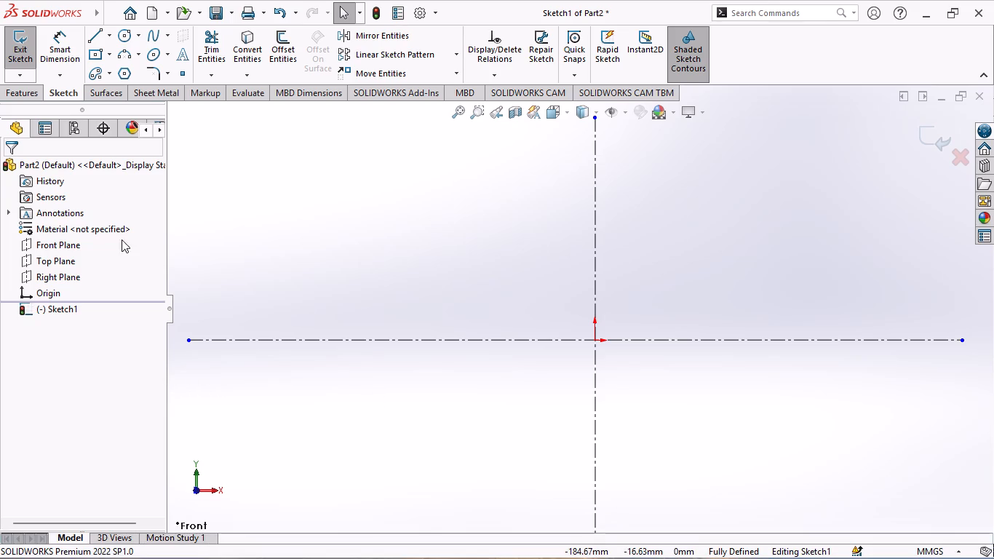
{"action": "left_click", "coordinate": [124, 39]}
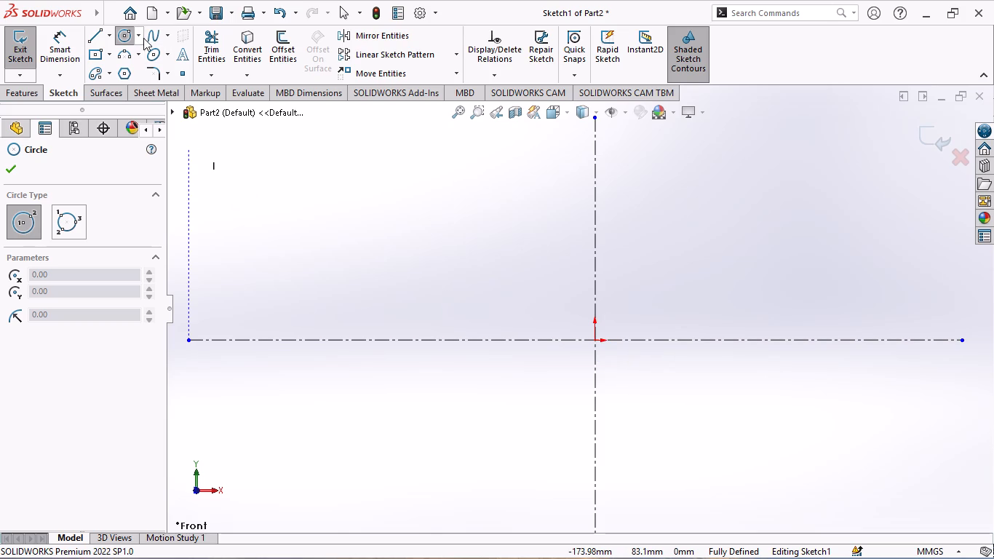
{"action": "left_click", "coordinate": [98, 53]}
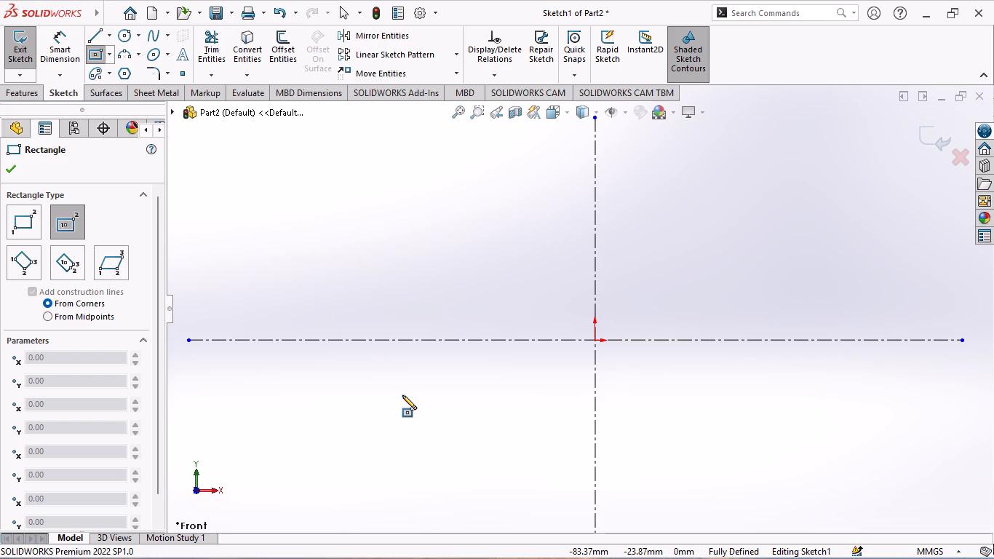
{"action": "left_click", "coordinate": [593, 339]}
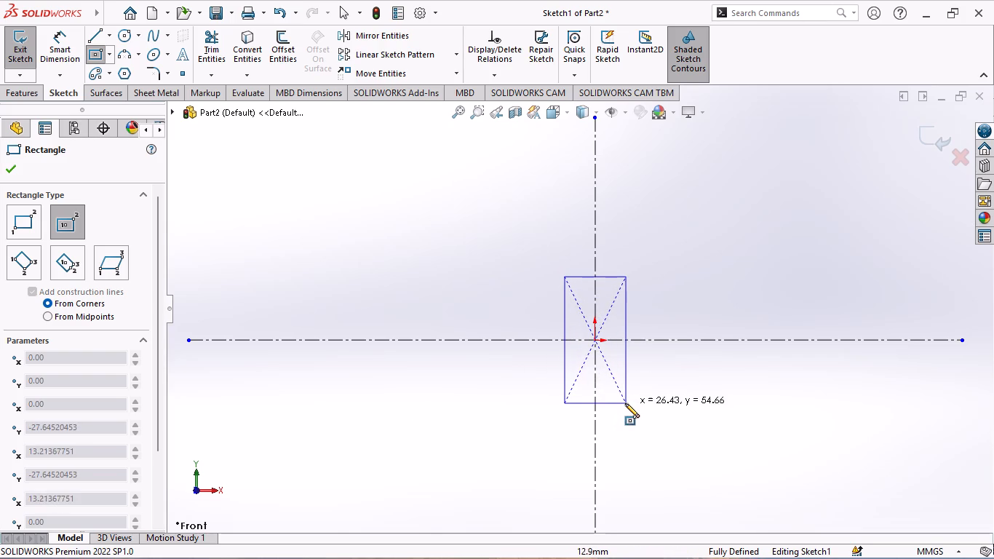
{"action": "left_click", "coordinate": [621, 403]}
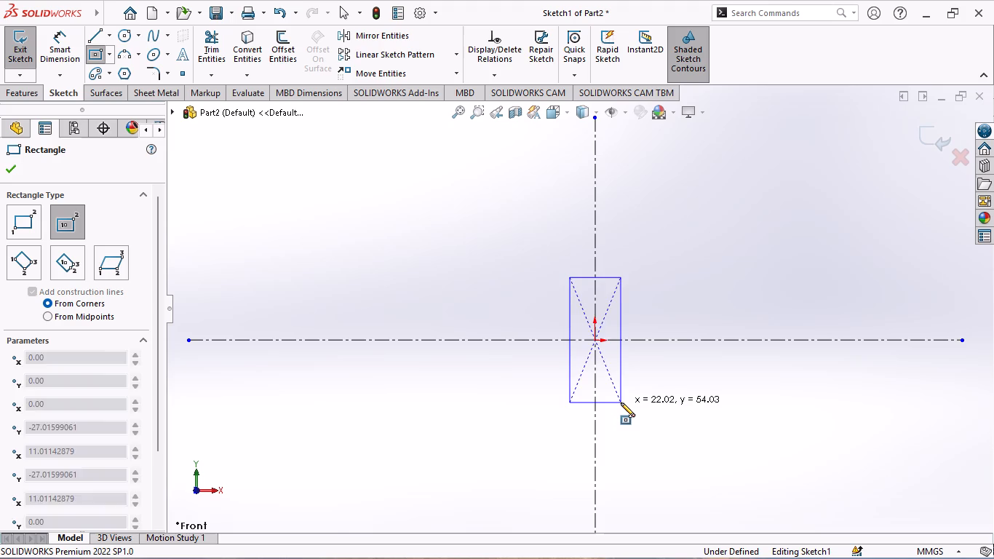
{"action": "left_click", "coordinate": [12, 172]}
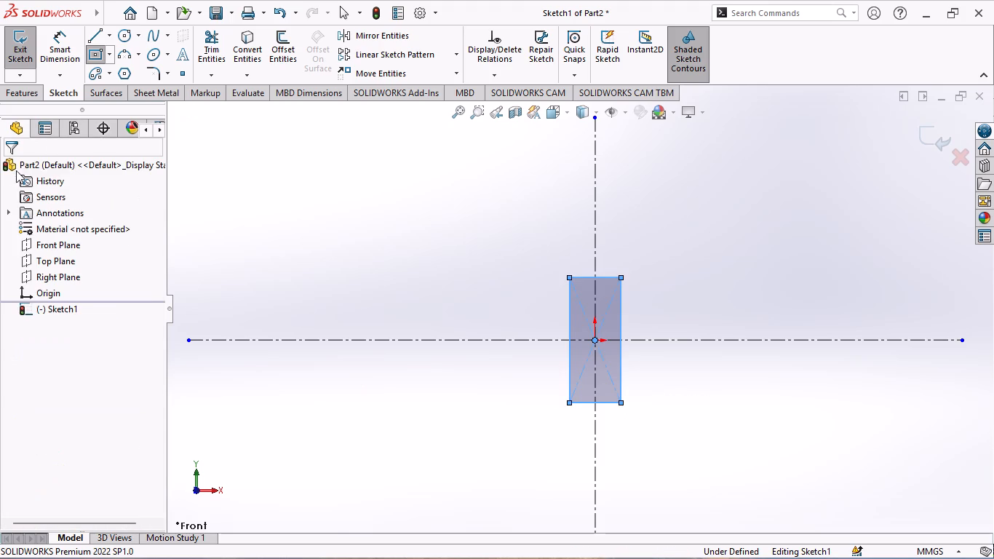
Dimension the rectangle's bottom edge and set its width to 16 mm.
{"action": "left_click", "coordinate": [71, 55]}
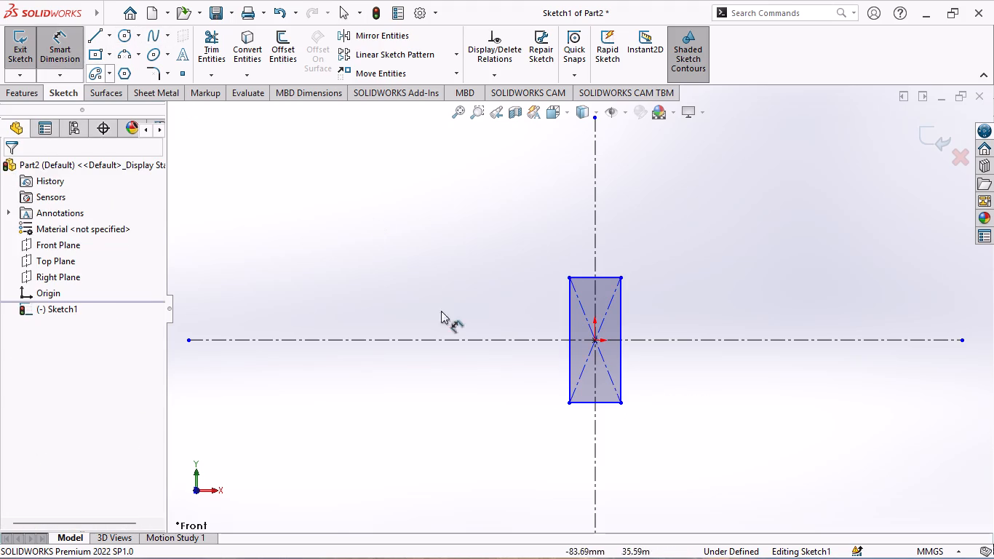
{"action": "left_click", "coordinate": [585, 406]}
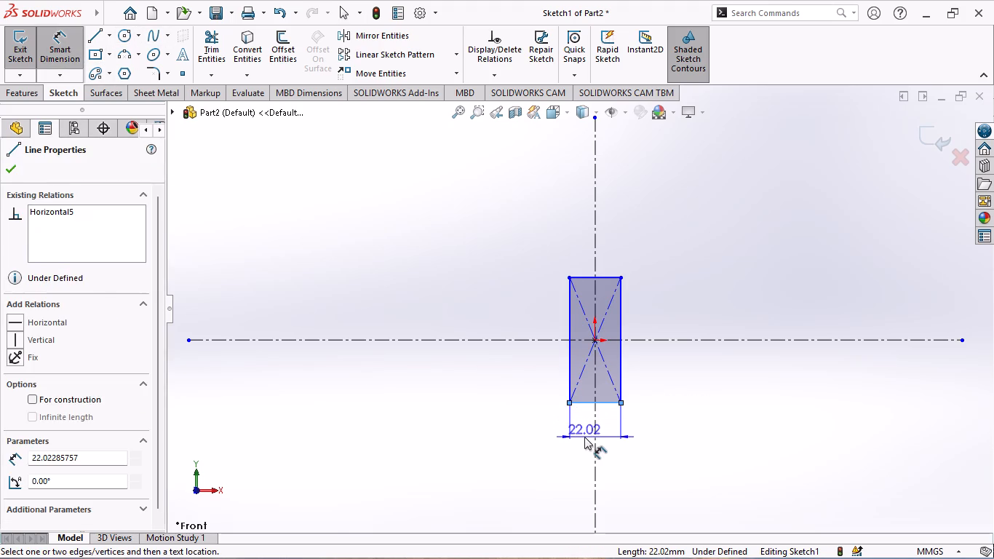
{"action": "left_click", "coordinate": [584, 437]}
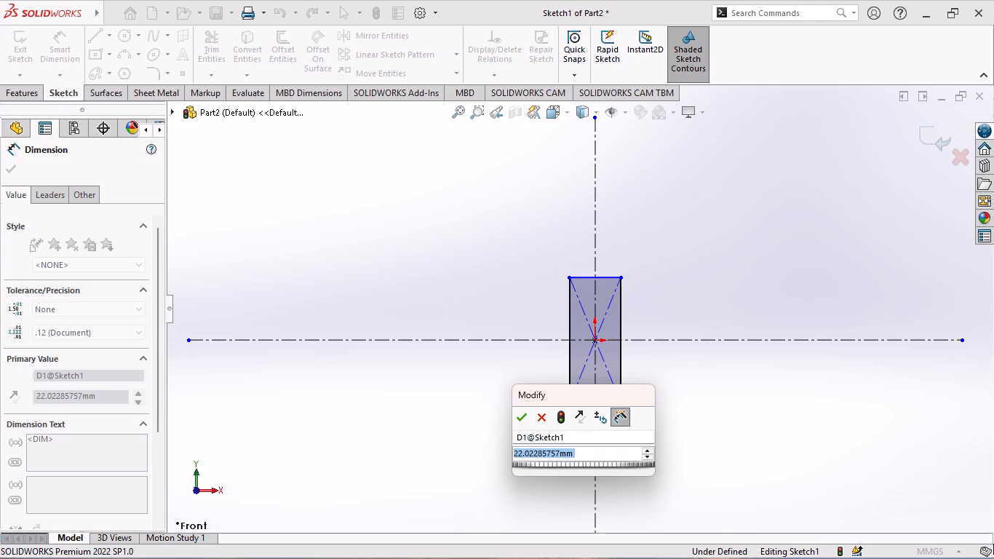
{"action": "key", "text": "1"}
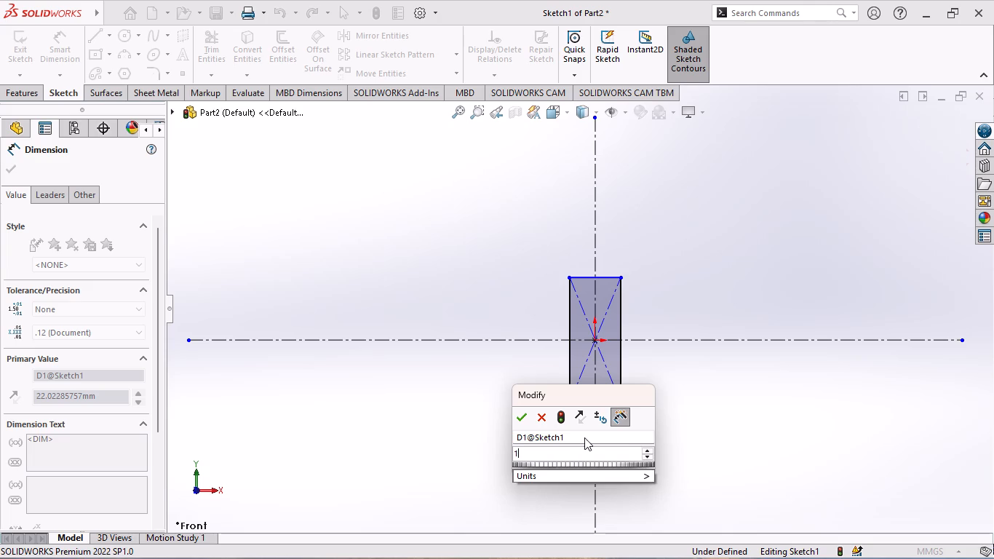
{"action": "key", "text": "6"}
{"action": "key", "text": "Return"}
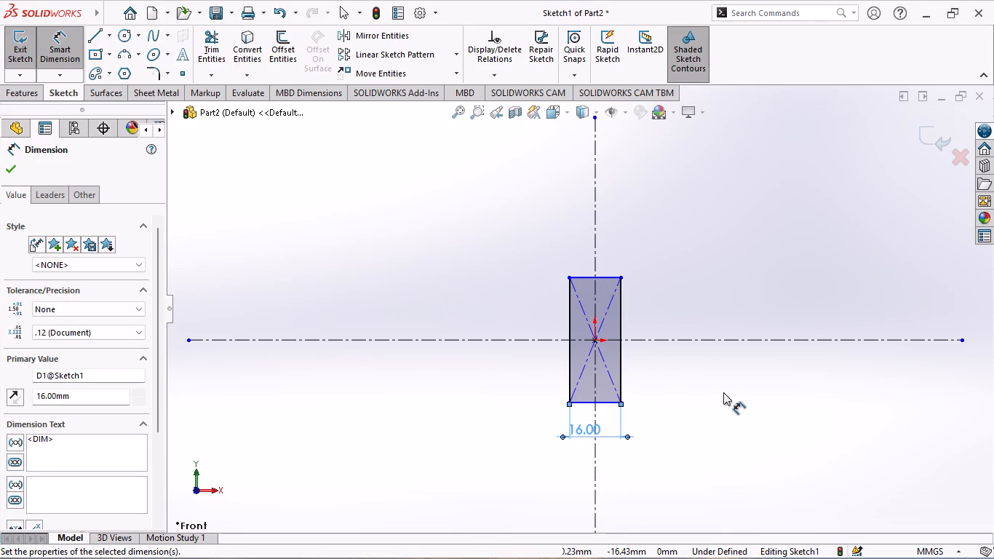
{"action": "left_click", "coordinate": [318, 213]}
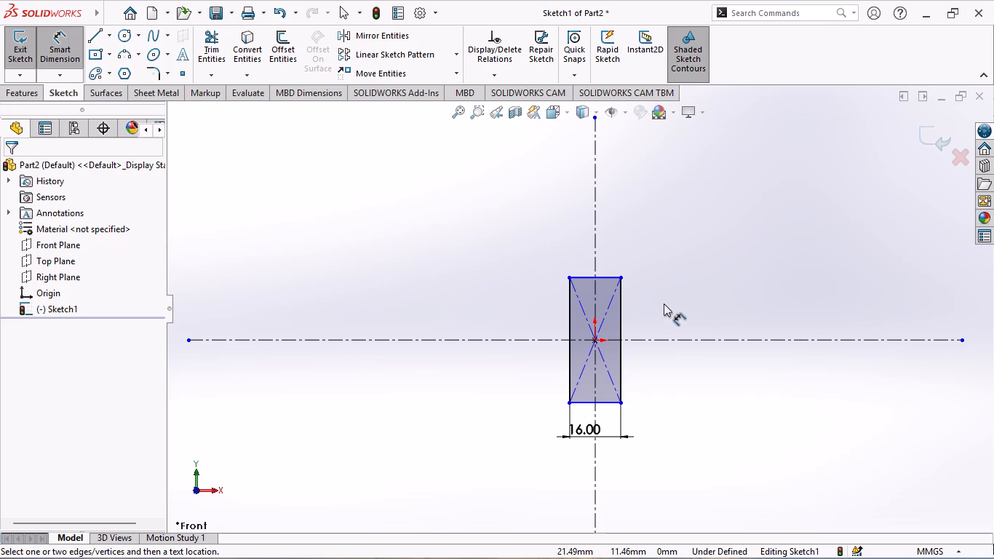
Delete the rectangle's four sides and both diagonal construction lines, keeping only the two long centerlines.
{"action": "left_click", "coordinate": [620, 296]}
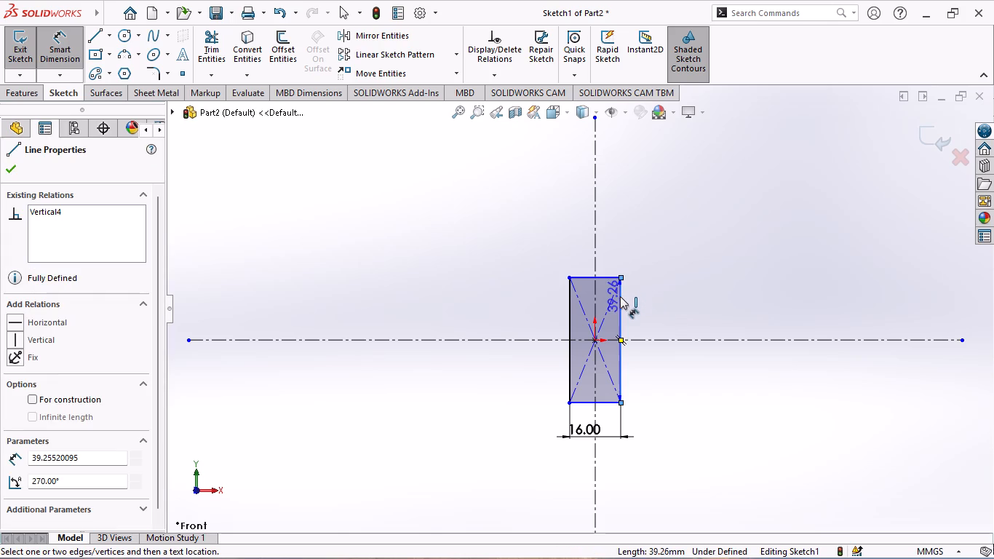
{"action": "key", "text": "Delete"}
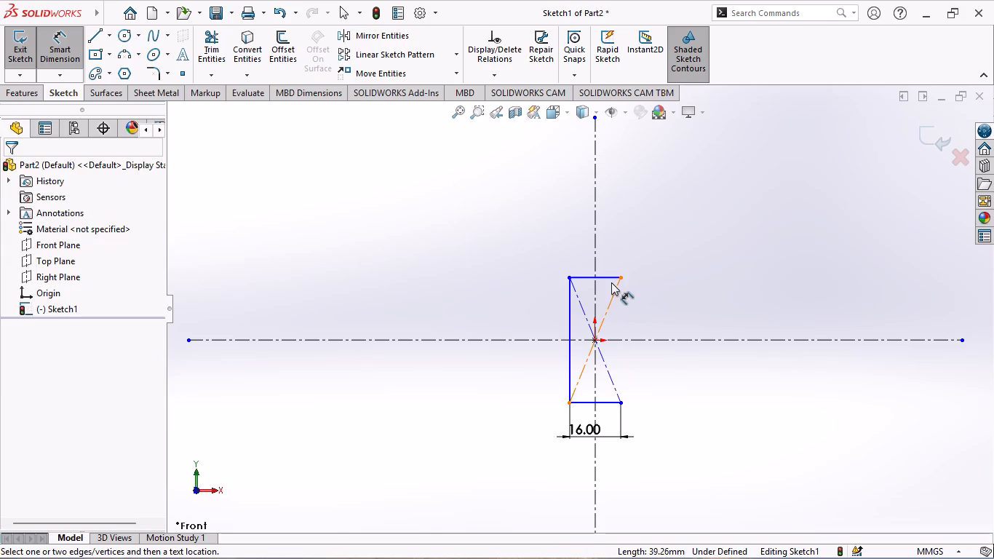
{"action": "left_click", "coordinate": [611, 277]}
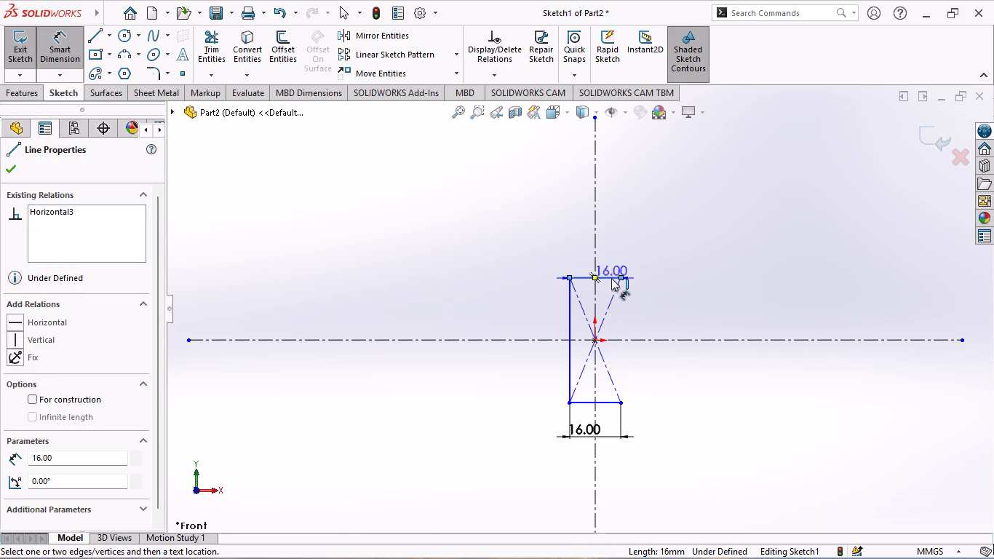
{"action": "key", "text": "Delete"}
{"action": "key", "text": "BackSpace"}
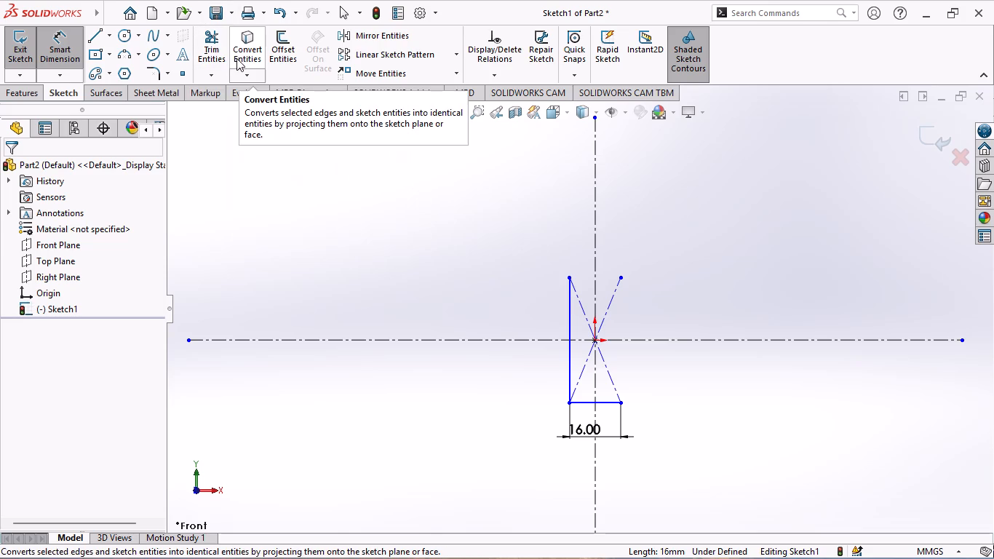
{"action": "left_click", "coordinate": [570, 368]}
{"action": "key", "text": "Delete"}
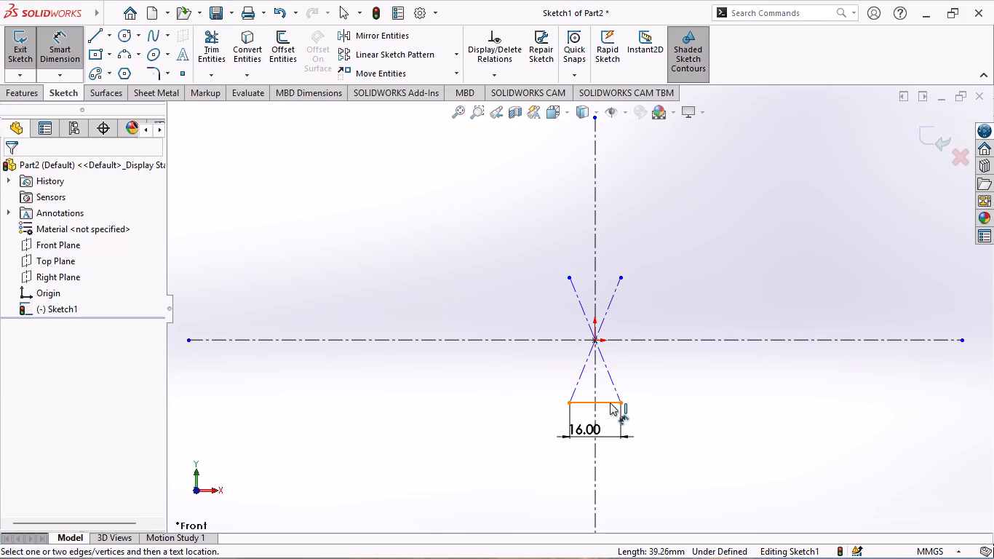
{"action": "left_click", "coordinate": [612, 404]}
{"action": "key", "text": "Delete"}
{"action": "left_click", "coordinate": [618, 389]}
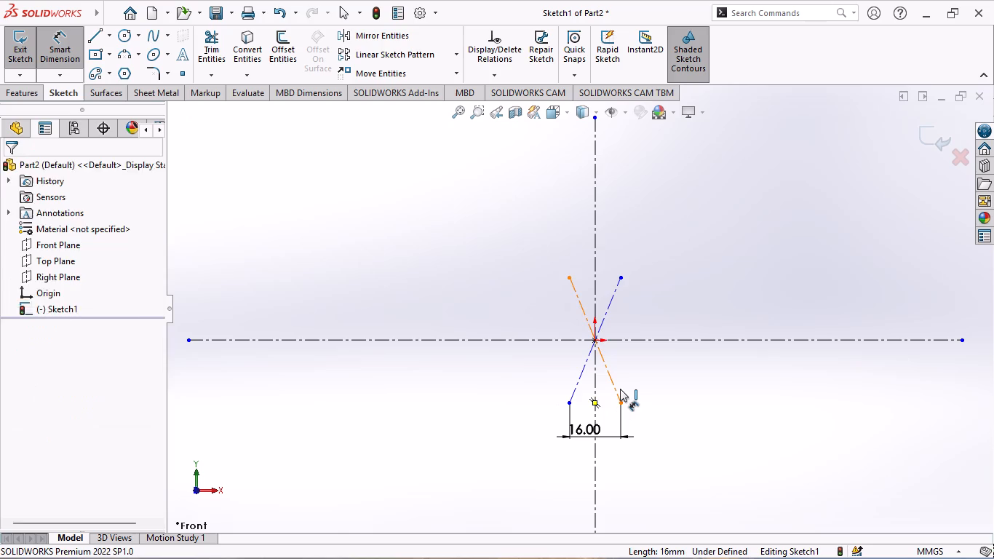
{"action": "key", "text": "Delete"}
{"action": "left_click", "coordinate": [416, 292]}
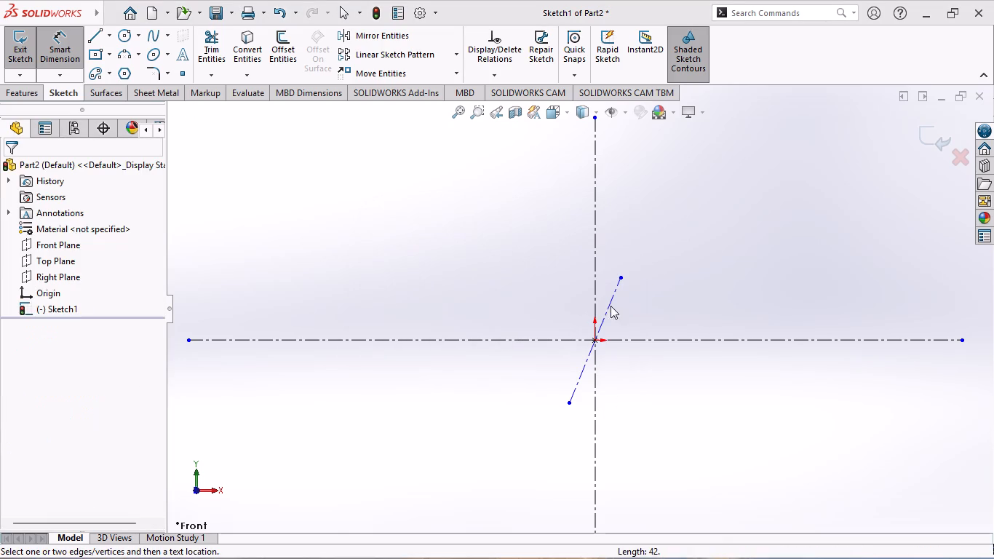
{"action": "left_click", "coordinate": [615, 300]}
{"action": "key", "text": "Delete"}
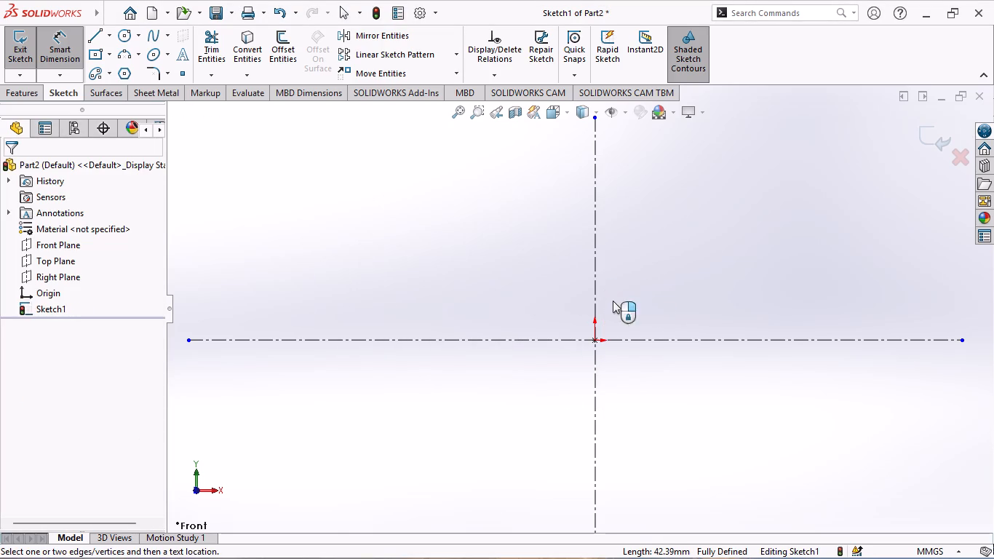
Sketch a circle of about 20.5 mm radius centred on the origin and exit the sketch.
{"action": "left_click", "coordinate": [124, 36]}
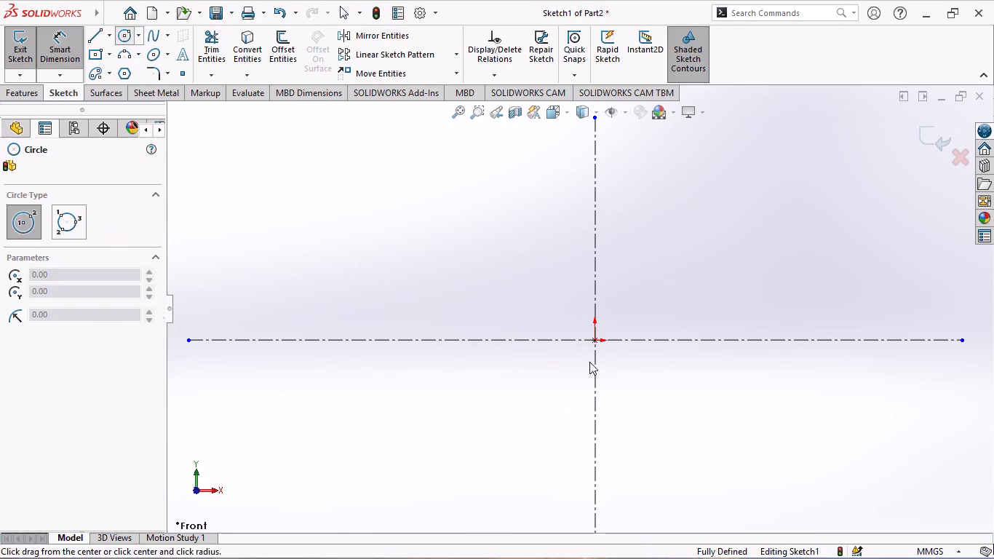
{"action": "left_click", "coordinate": [596, 341]}
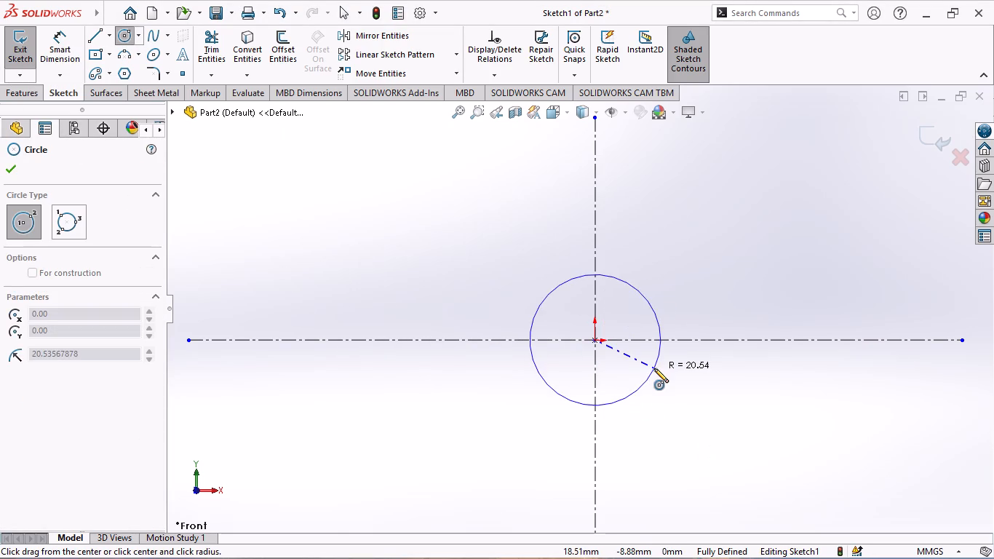
{"action": "left_click", "coordinate": [654, 368]}
{"action": "left_click", "coordinate": [29, 43]}
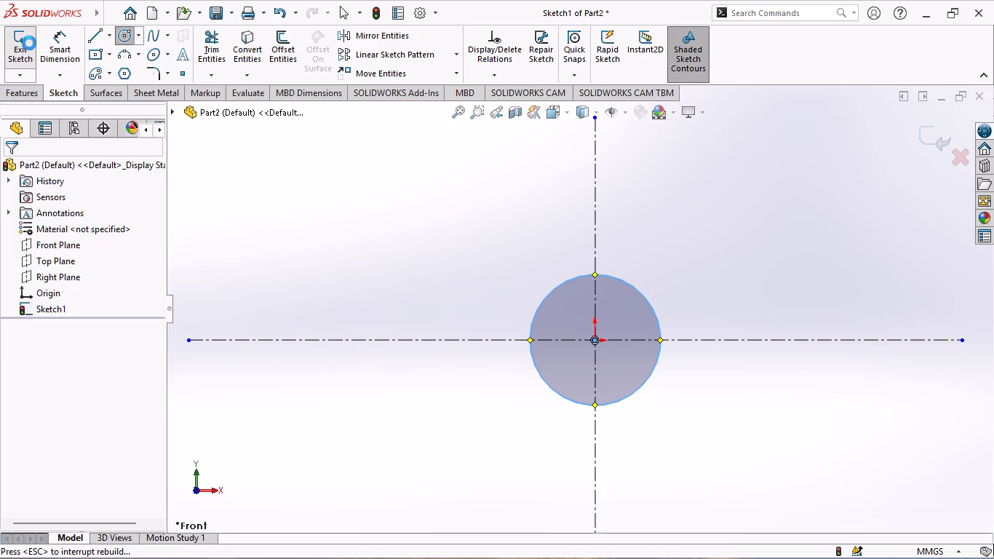
Extrude the circle as a boss with a Mid Plane depth of 16 mm.
{"action": "left_click", "coordinate": [15, 48]}
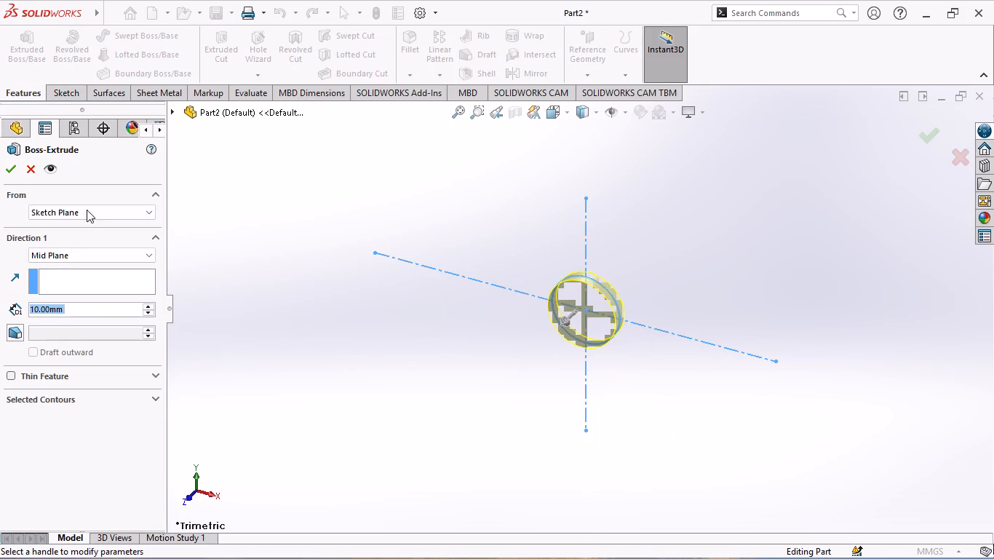
{"action": "type", "text": "16"}
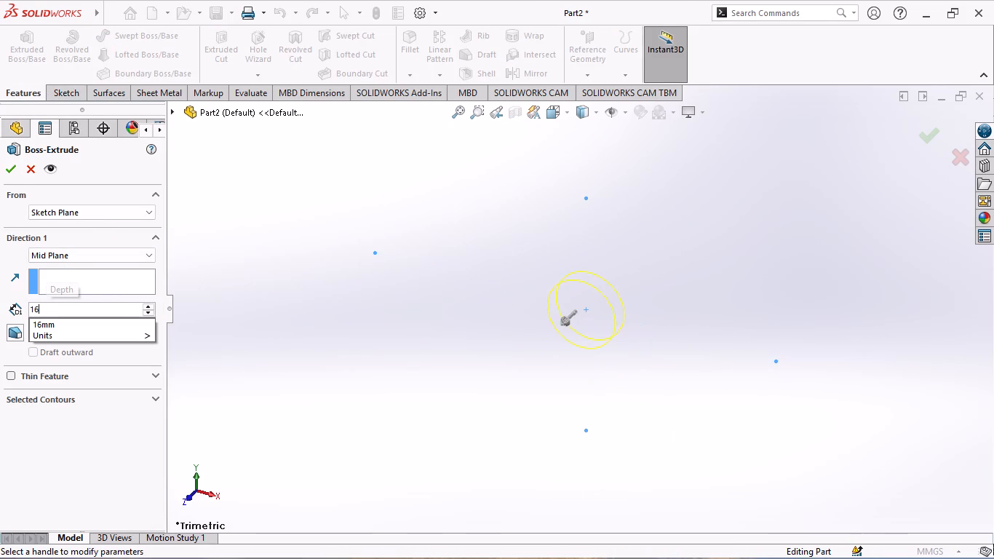
{"action": "key", "text": "Return"}
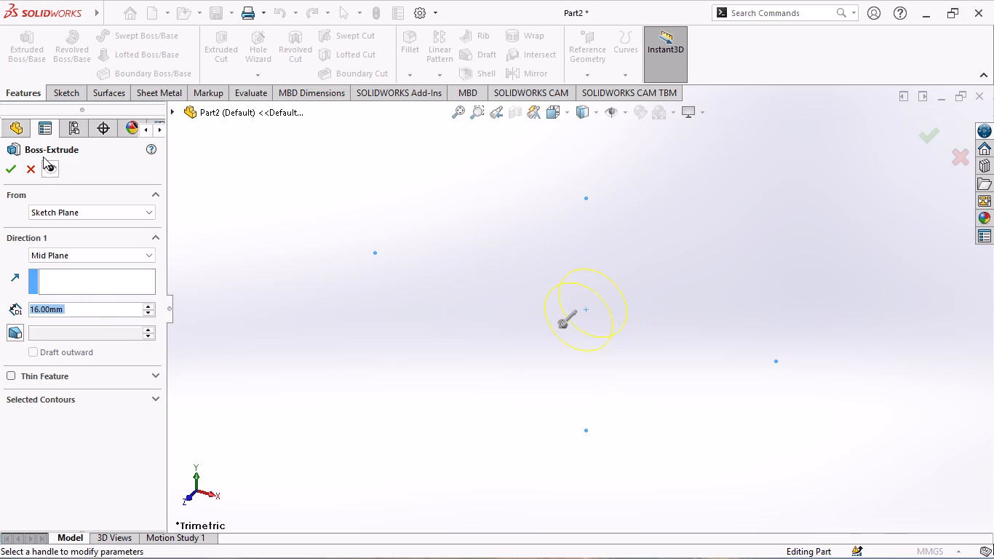
{"action": "left_click", "coordinate": [9, 167]}
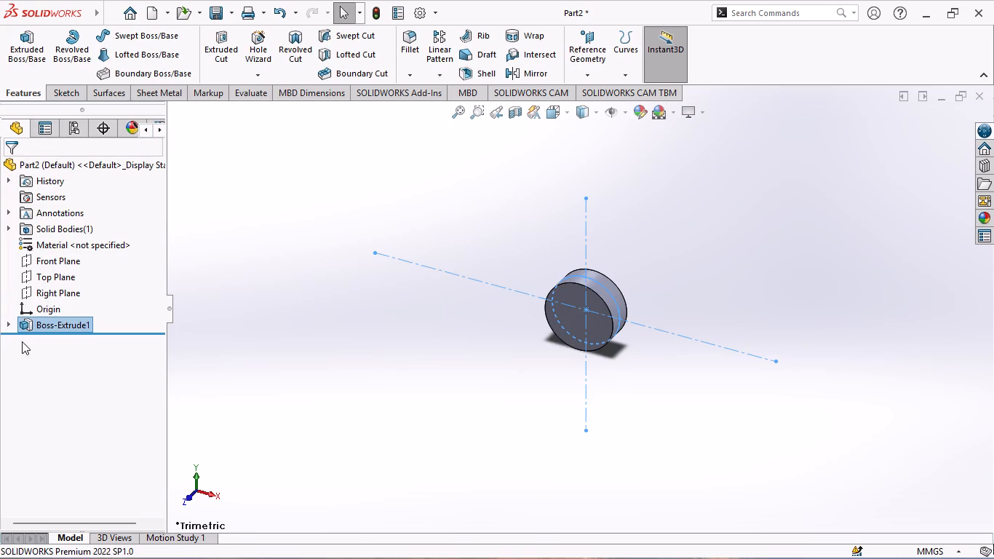
Reopen the disc's base sketch, dimension the circle's diameter as 60 mm, and exit the sketch.
{"action": "left_click", "coordinate": [5, 330]}
{"action": "left_click", "coordinate": [86, 347]}
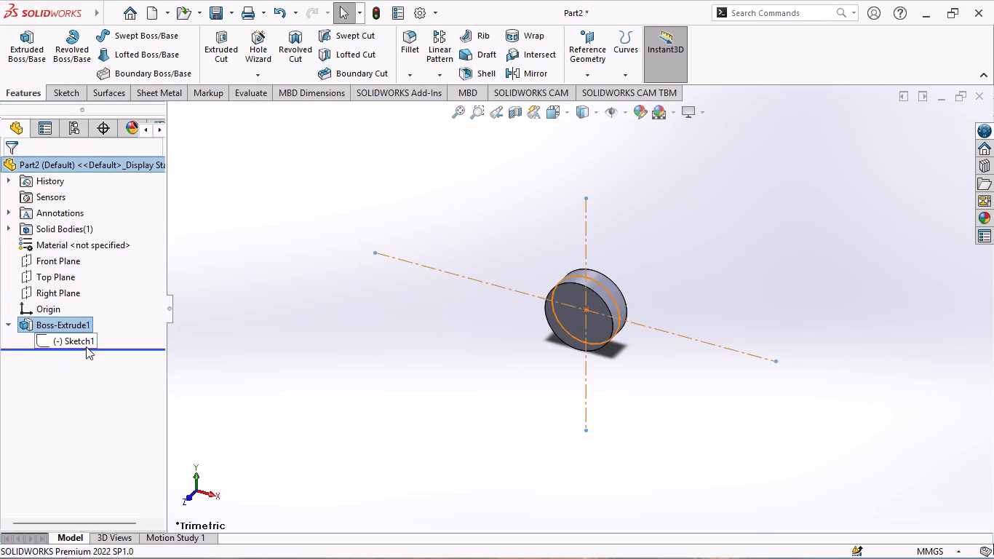
{"action": "left_click", "coordinate": [83, 341]}
{"action": "left_click", "coordinate": [96, 303]}
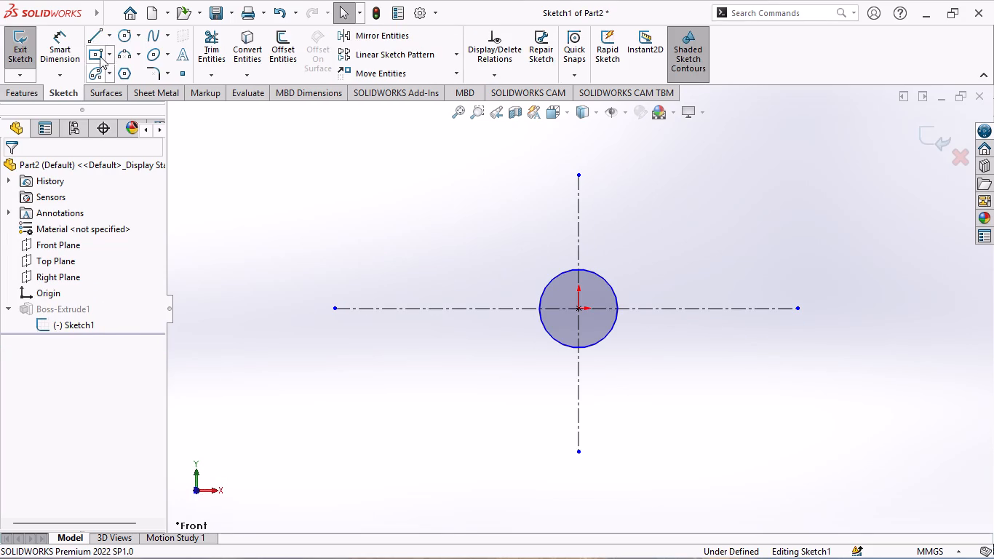
{"action": "left_click_drag", "start_coordinate": [47, 25], "coordinate": [60, 33]}
{"action": "left_click_drag", "start_coordinate": [60, 55], "coordinate": [70, 61]}
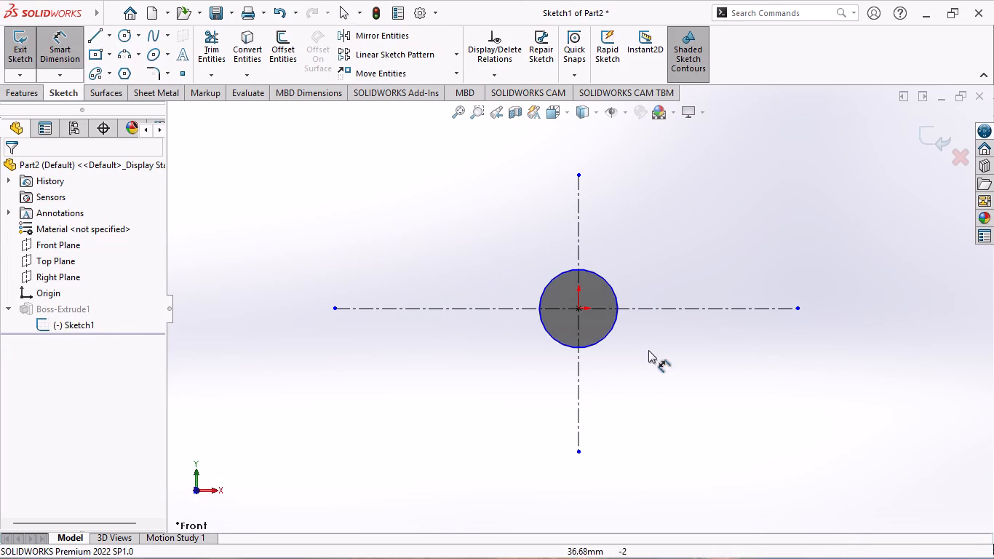
{"action": "left_click", "coordinate": [609, 333]}
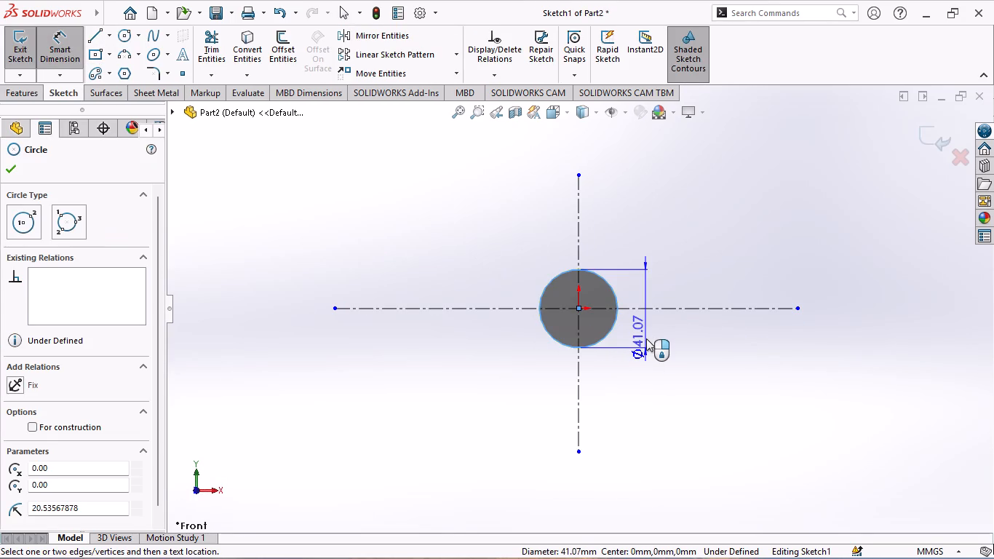
{"action": "left_click", "coordinate": [647, 338]}
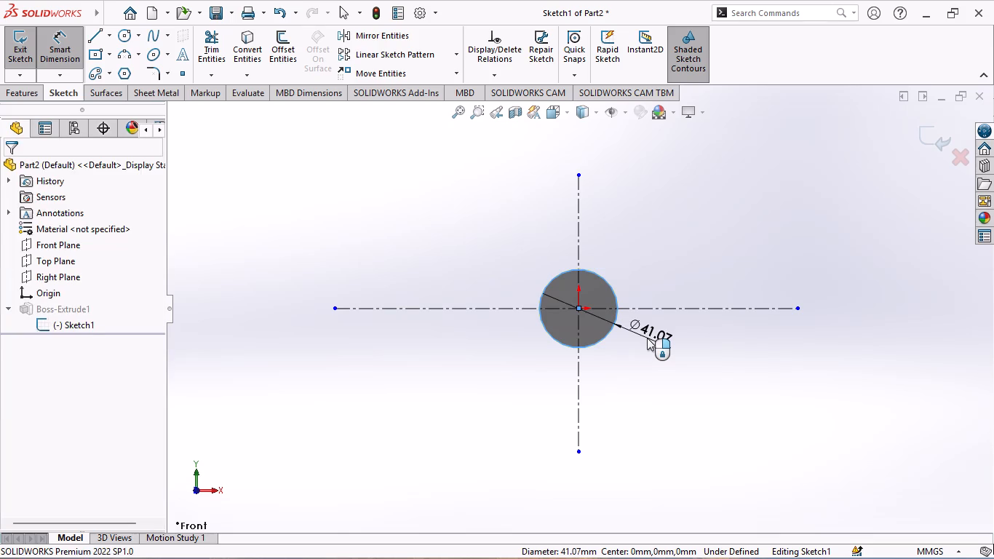
{"action": "type", "text": "60"}
{"action": "key", "text": "Return"}
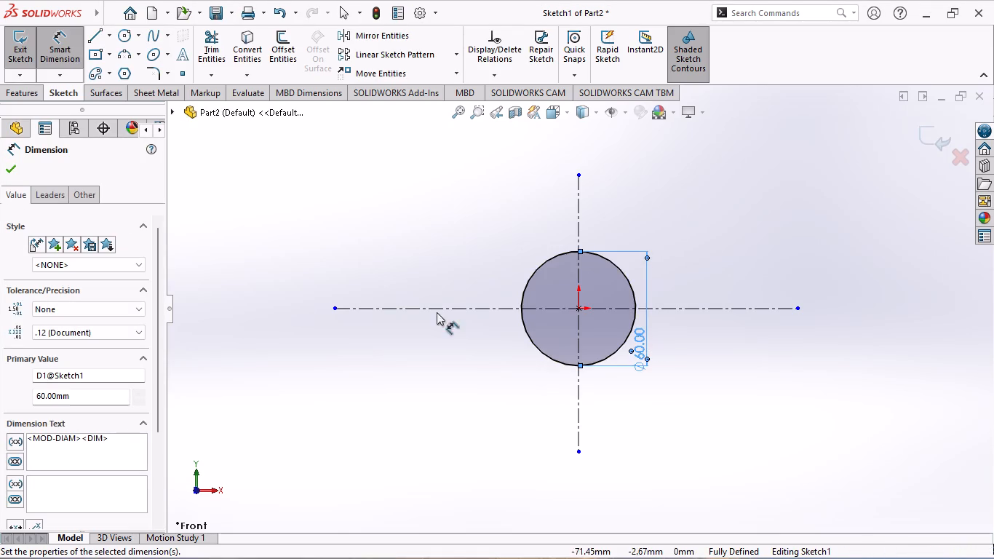
{"action": "left_click", "coordinate": [15, 173]}
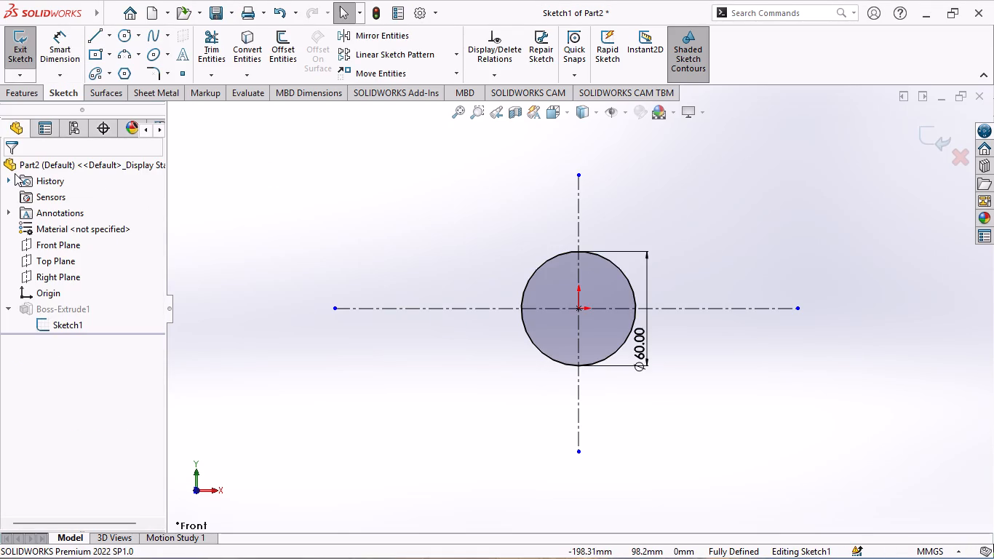
{"action": "left_click", "coordinate": [15, 52]}
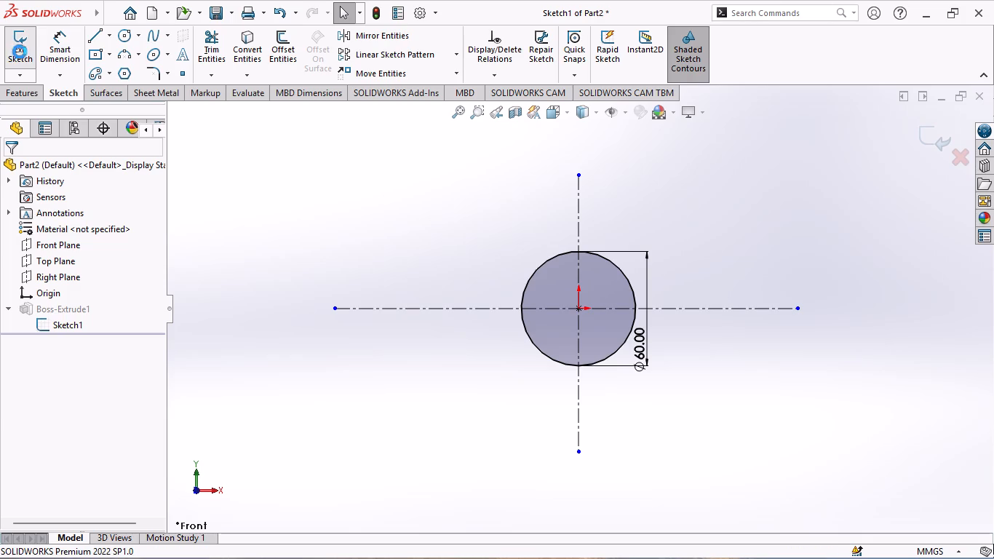
Start a sketch on the disc's flat front face and draw a circle of about 12 mm radius centred on the origin.
{"action": "left_click", "coordinate": [495, 249]}
{"action": "middle_click_drag", "start_coordinate": [502, 253], "coordinate": [588, 252]}
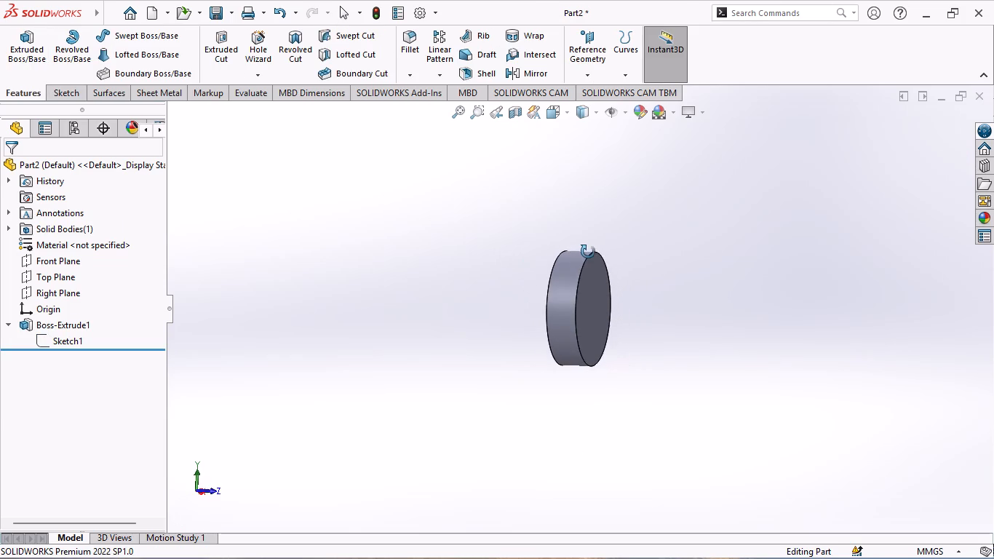
{"action": "middle_click_drag", "start_coordinate": [588, 252], "coordinate": [551, 233]}
{"action": "left_click", "coordinate": [249, 245]}
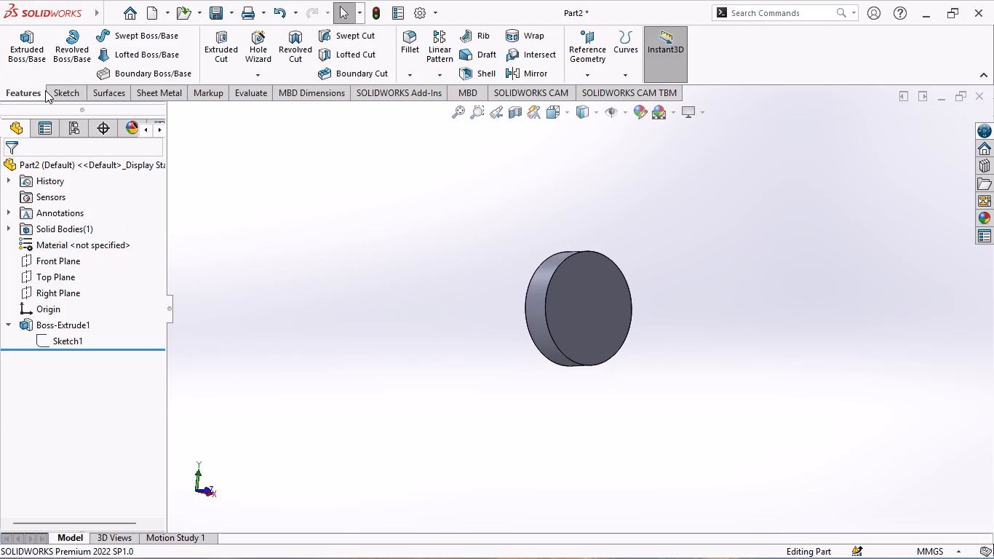
{"action": "left_click", "coordinate": [67, 92]}
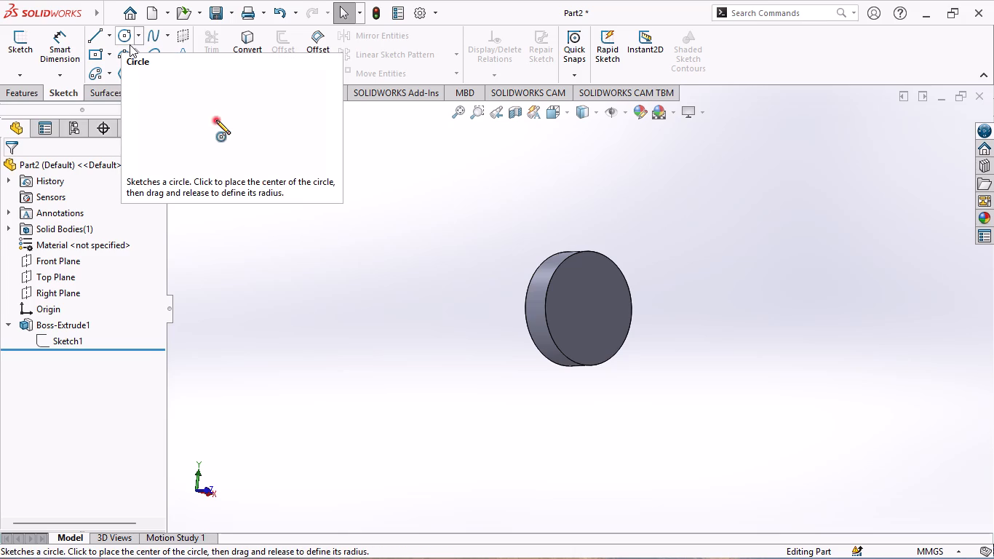
{"action": "left_click", "coordinate": [126, 42]}
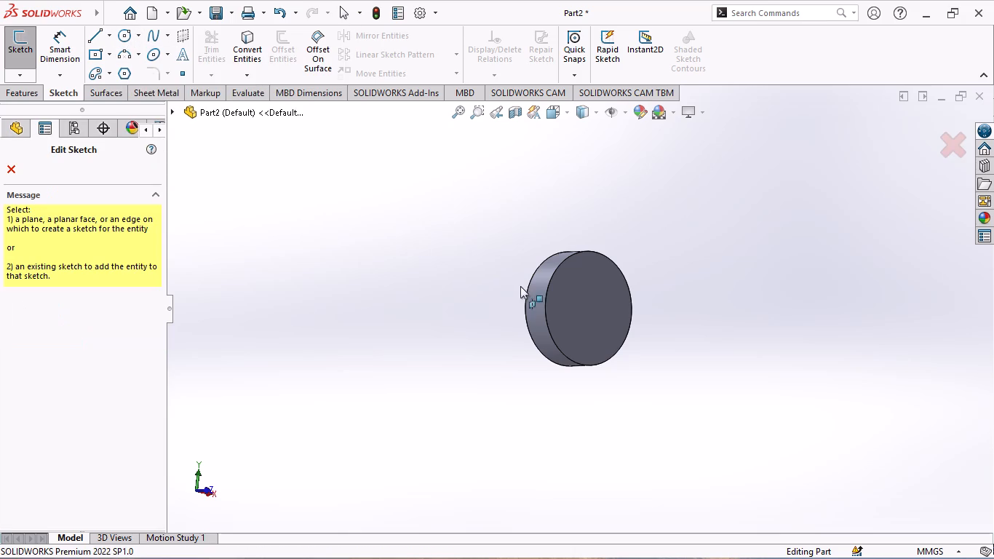
{"action": "left_click", "coordinate": [584, 314]}
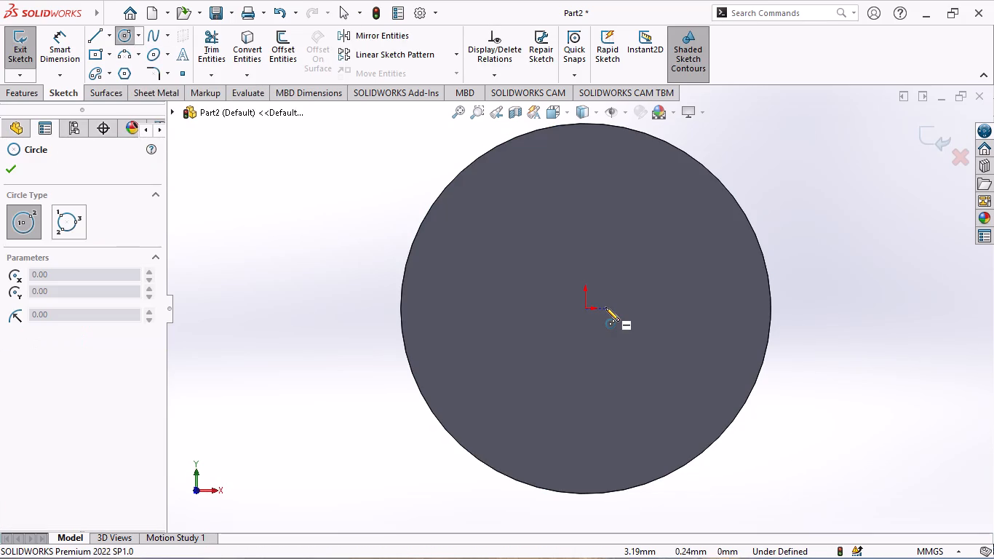
{"action": "left_click", "coordinate": [589, 309]}
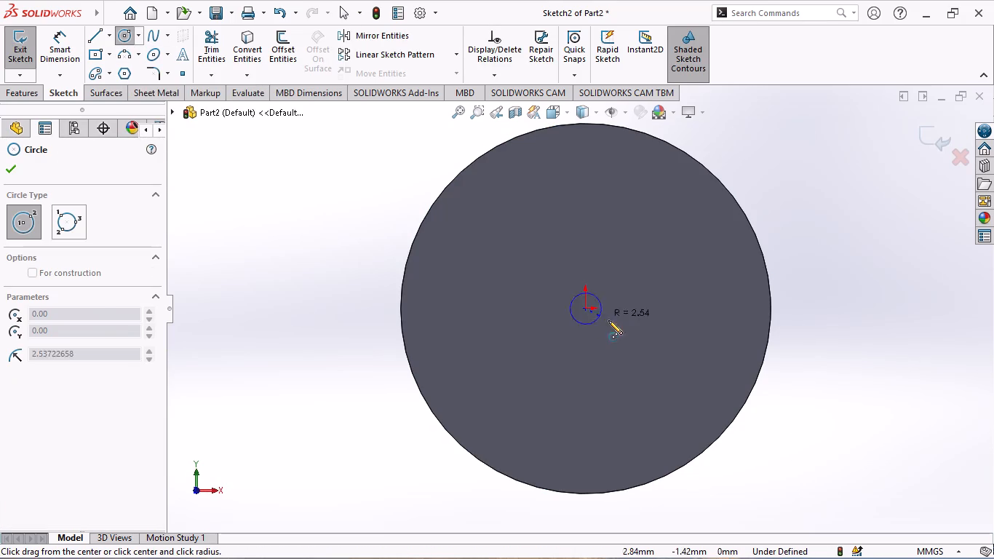
{"action": "left_click", "coordinate": [649, 346]}
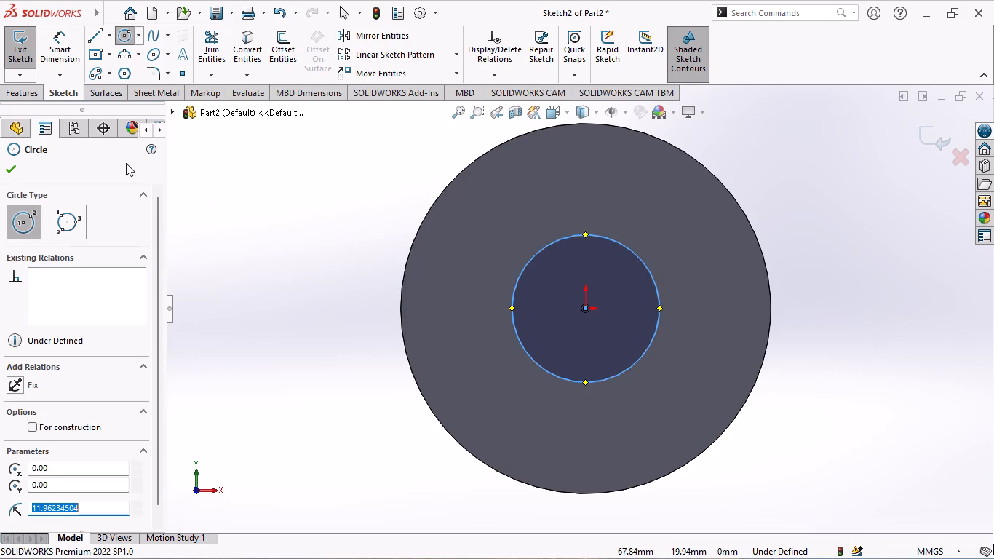
Dimension the new circle's diameter as 50 mm and exit the sketch.
{"action": "left_click", "coordinate": [60, 37]}
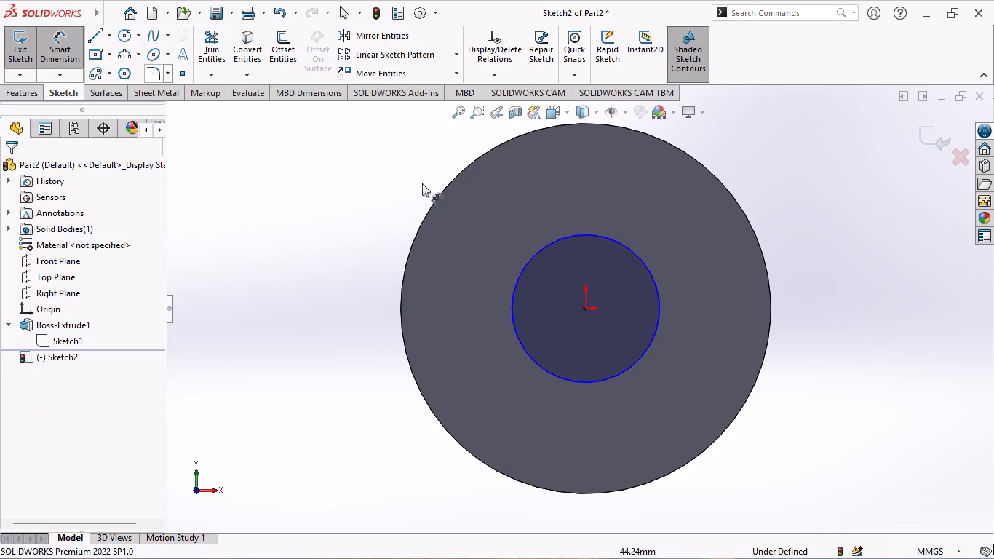
{"action": "left_click", "coordinate": [661, 300]}
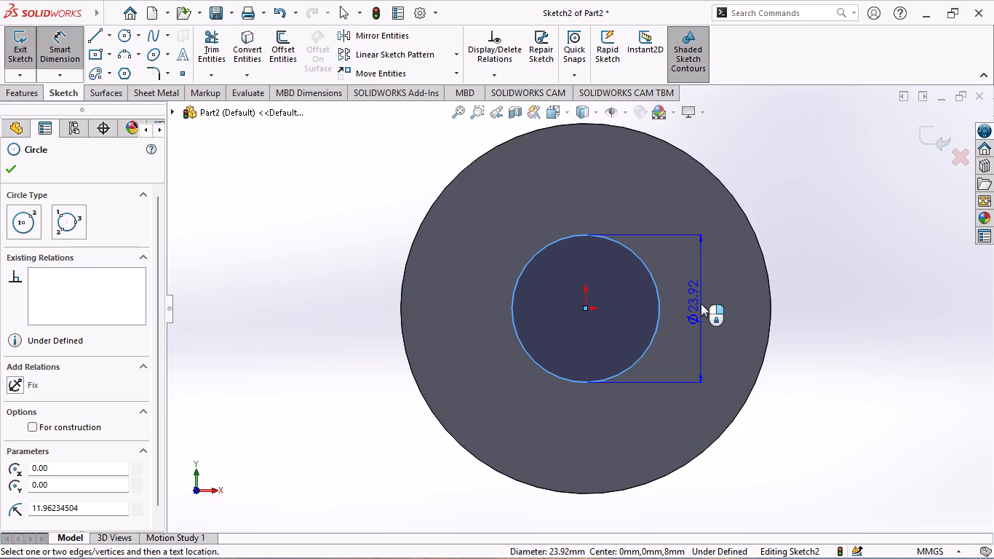
{"action": "left_click", "coordinate": [689, 278]}
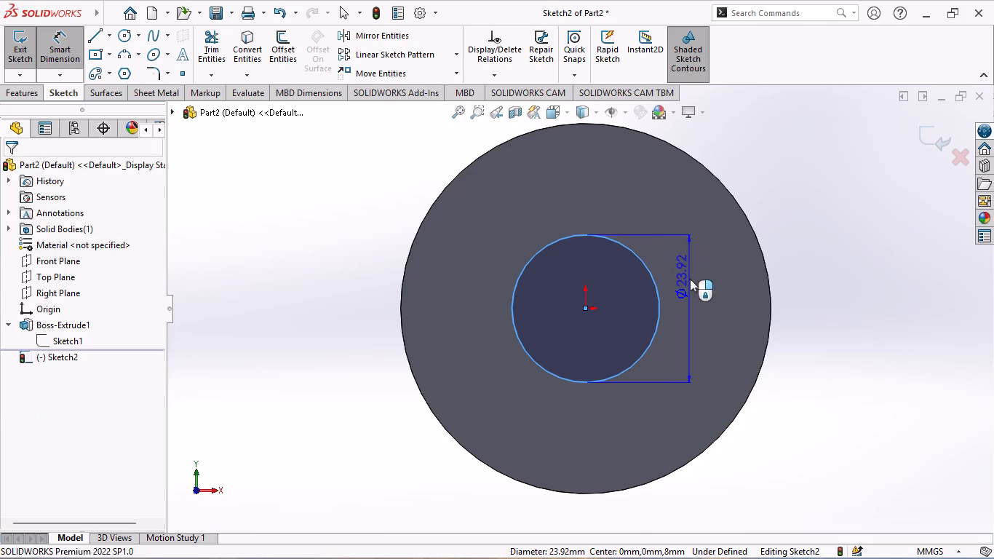
{"action": "type", "text": "50"}
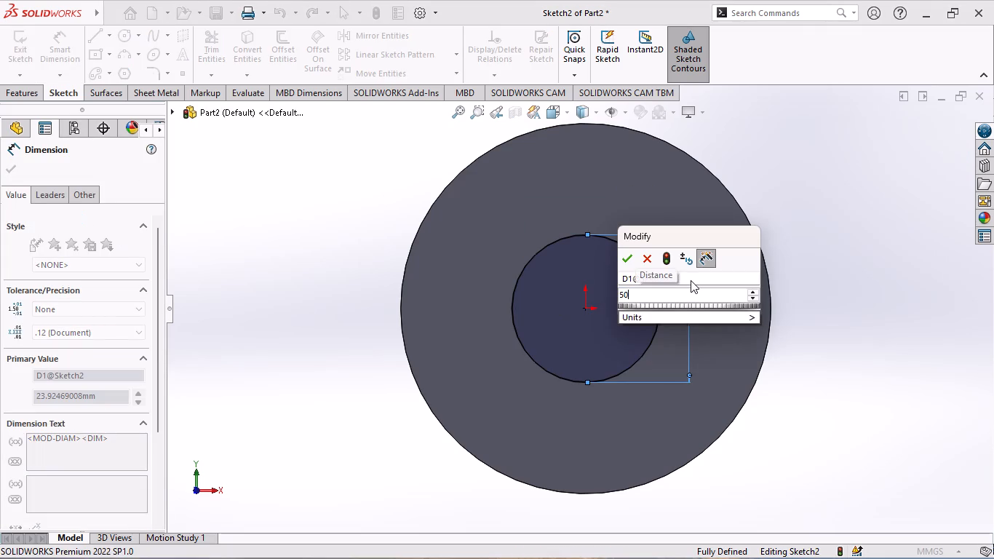
{"action": "key", "text": "Return"}
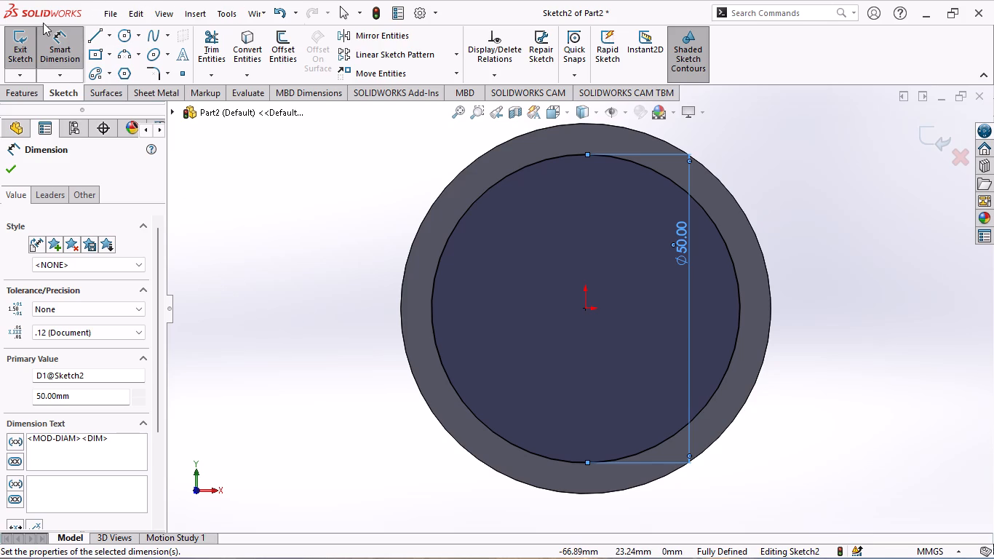
{"action": "left_click", "coordinate": [21, 51]}
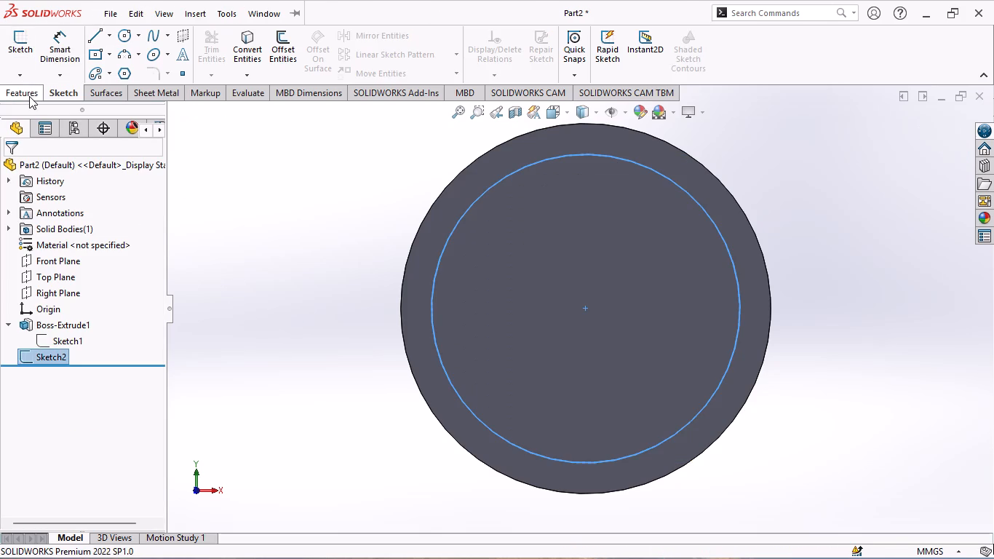
Extrude the 50 mm circle as a merged boss with a Mid Plane depth of 62 mm.
{"action": "left_click", "coordinate": [31, 91]}
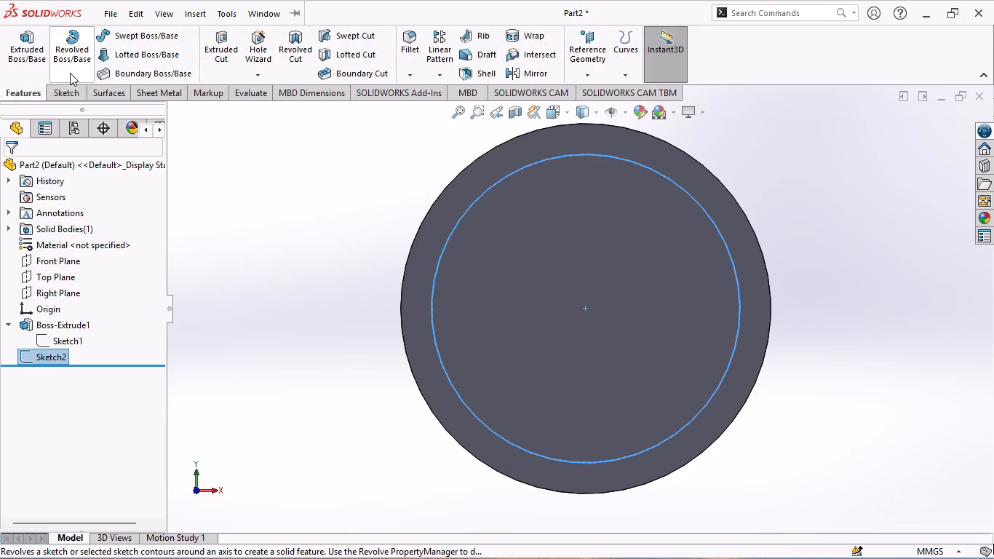
{"action": "left_click", "coordinate": [31, 39]}
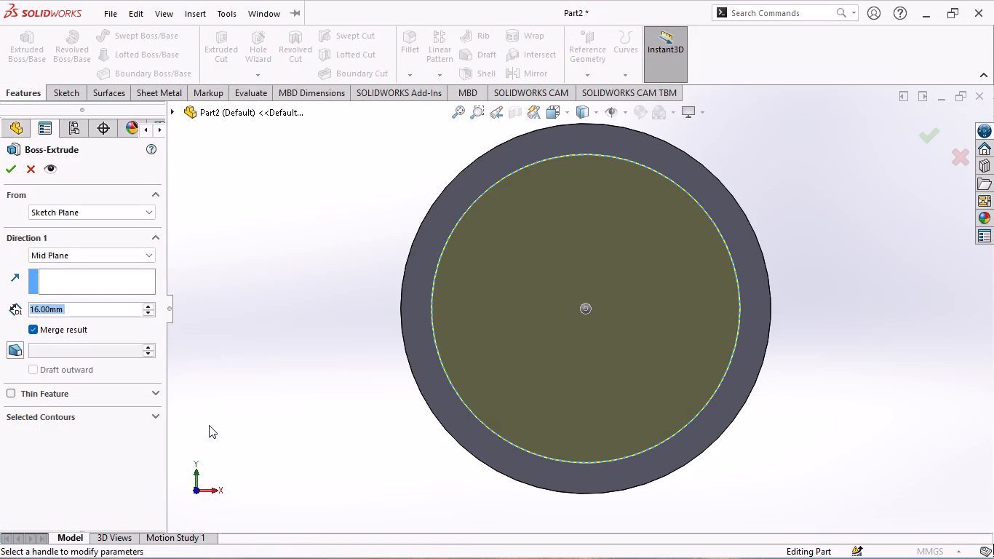
{"action": "type", "text": "62"}
{"action": "key", "text": "Return"}
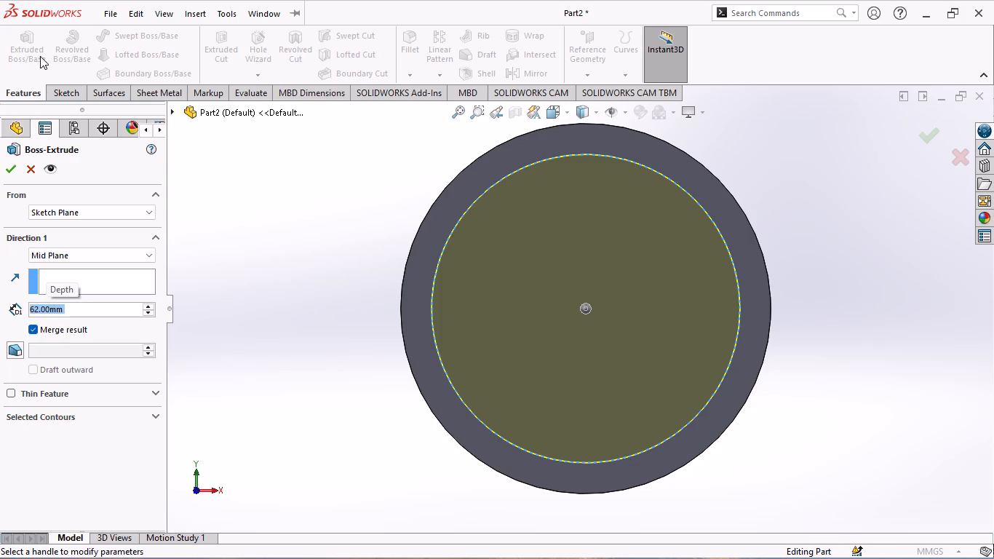
{"action": "left_click", "coordinate": [8, 170]}
{"action": "left_click", "coordinate": [255, 217]}
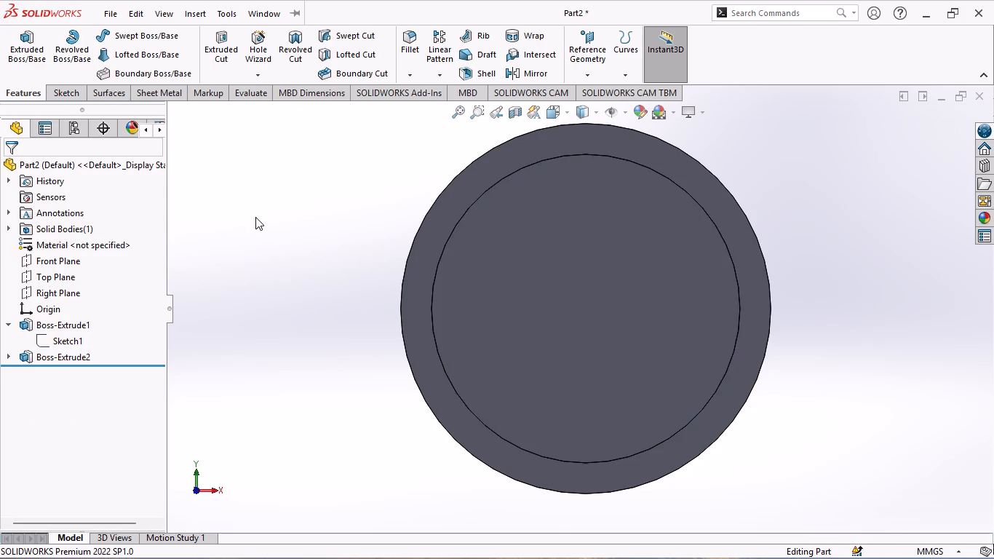
Edit the 50 mm cylinder's extrusion, changing its end condition from Mid Plane to Blind so it extends from one side of the collar.
{"action": "middle_click_drag", "start_coordinate": [397, 263], "coordinate": [529, 290]}
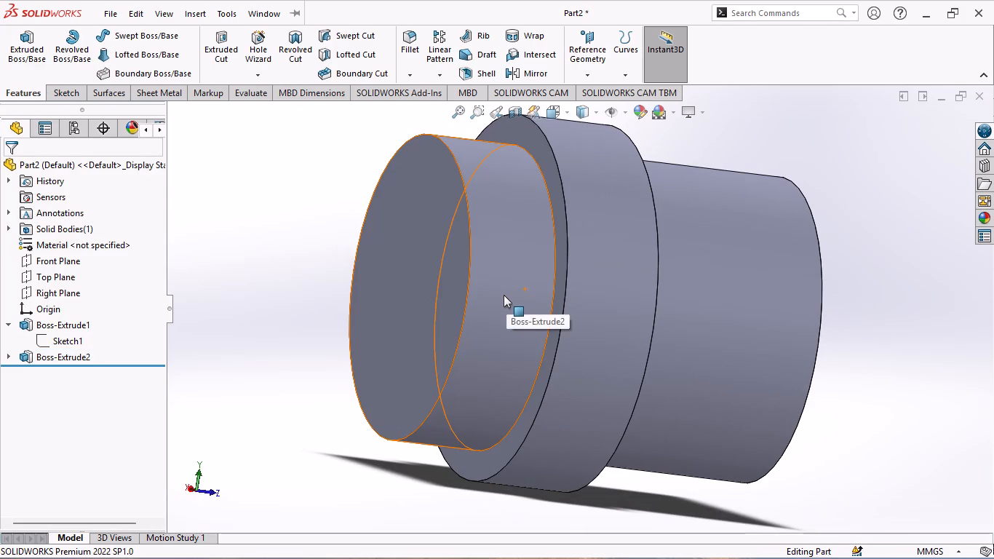
{"action": "scroll", "coordinate": [888, 348], "scroll_direction": "up", "scroll_amount": 1}
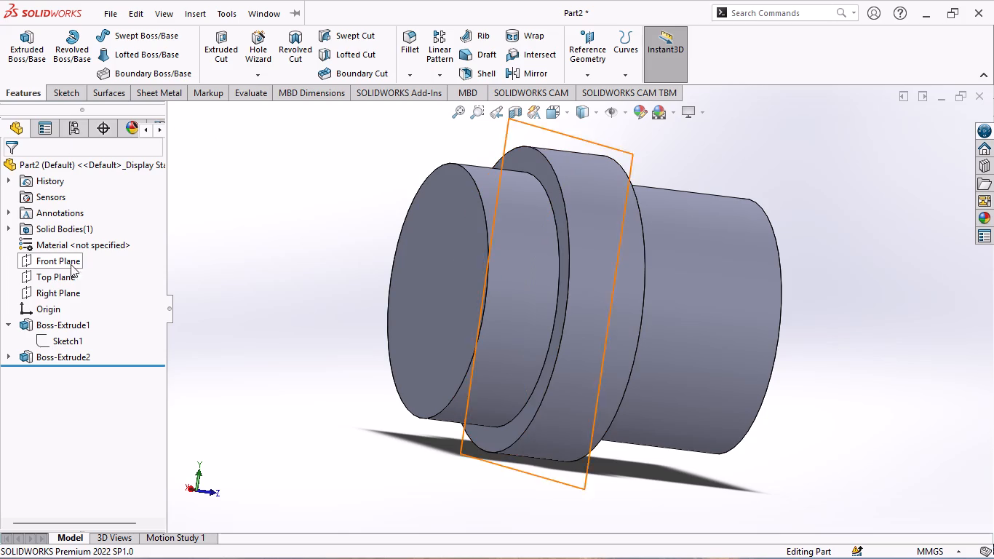
{"action": "right_click", "coordinate": [76, 362]}
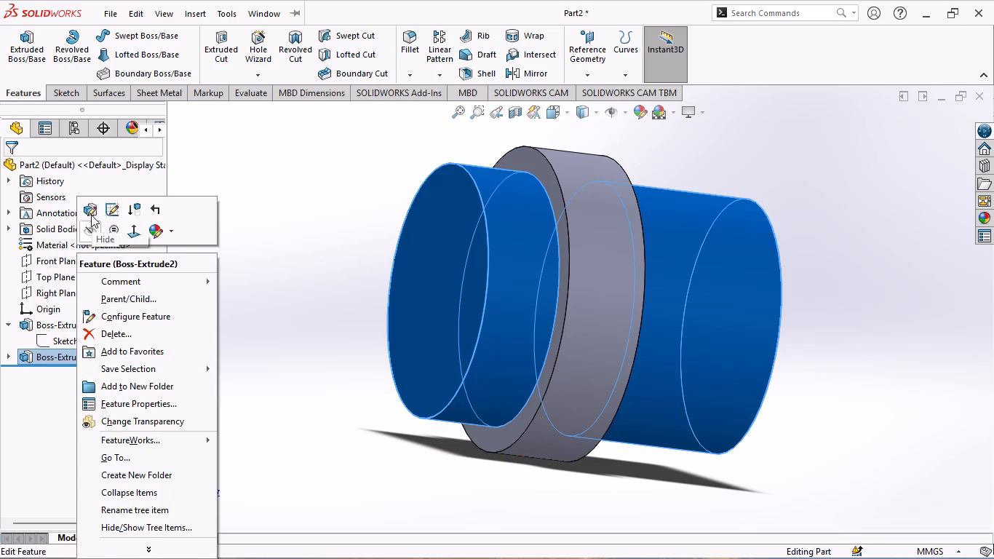
{"action": "left_click", "coordinate": [91, 212]}
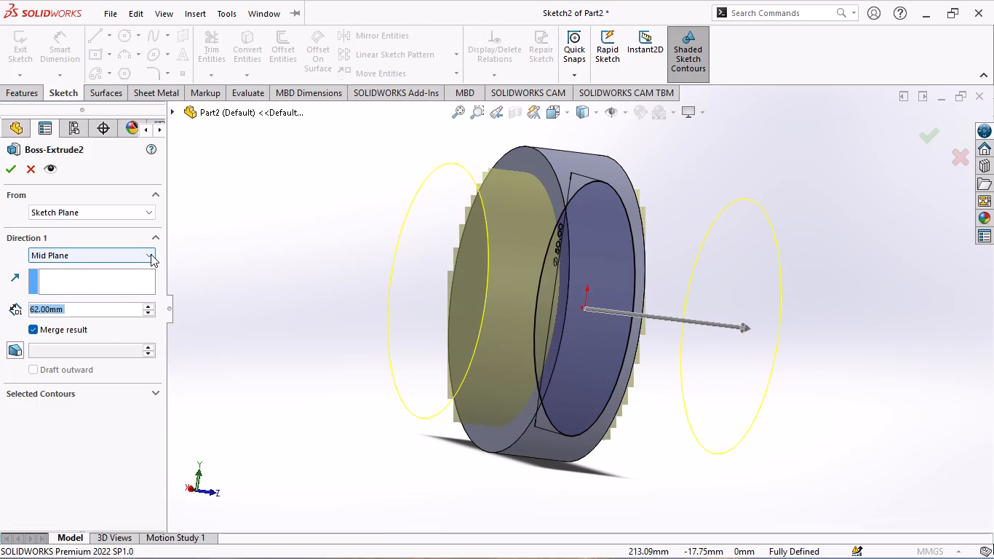
{"action": "left_click", "coordinate": [151, 254]}
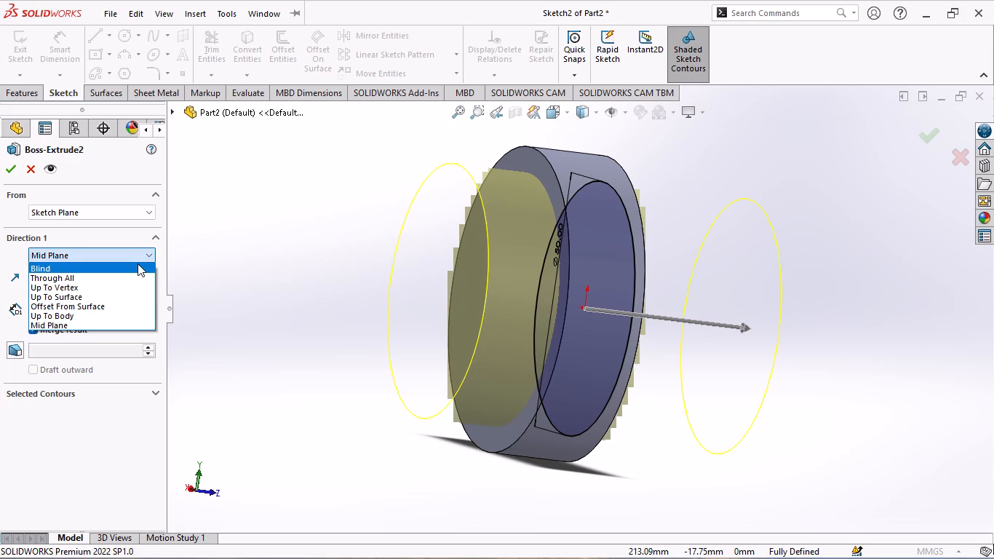
{"action": "left_click", "coordinate": [138, 263]}
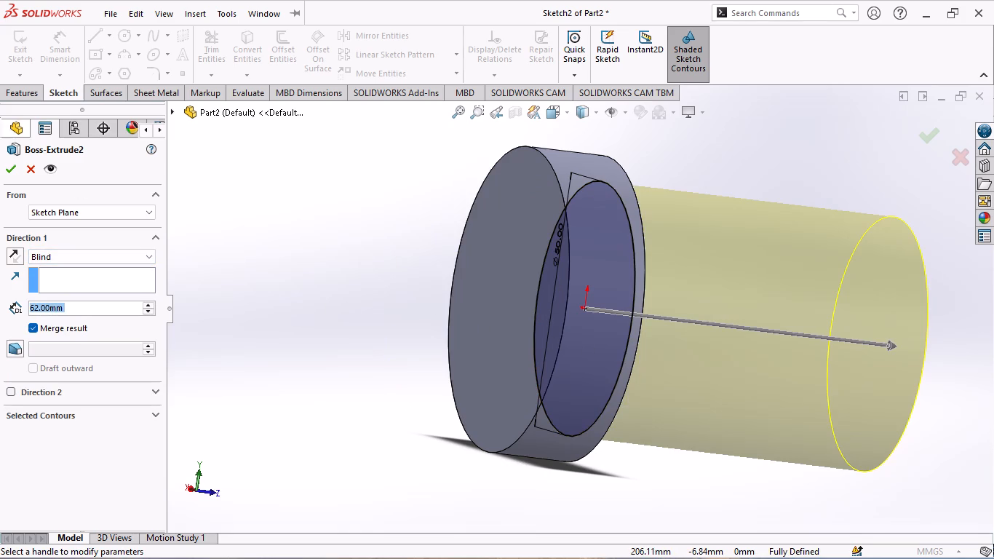
{"action": "left_click", "coordinate": [12, 167]}
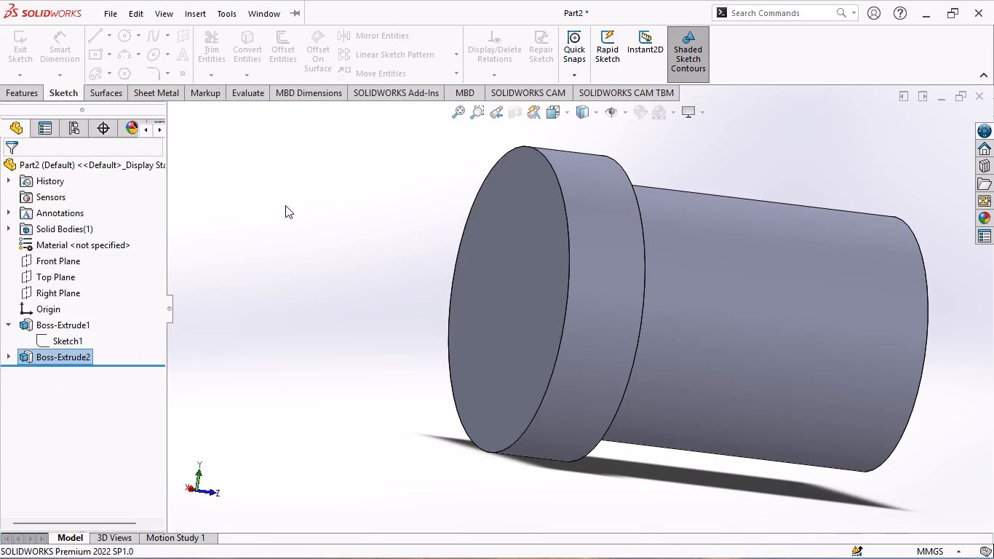
{"action": "left_click", "coordinate": [285, 205]}
{"action": "middle_click_drag", "start_coordinate": [839, 471], "coordinate": [740, 448]}
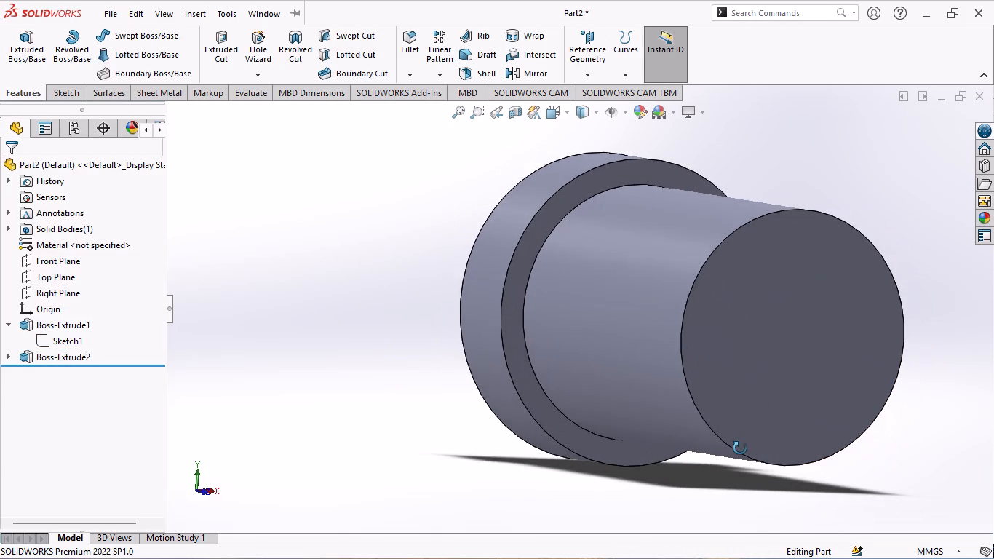
{"action": "middle_click_drag", "start_coordinate": [740, 448], "coordinate": [728, 448]}
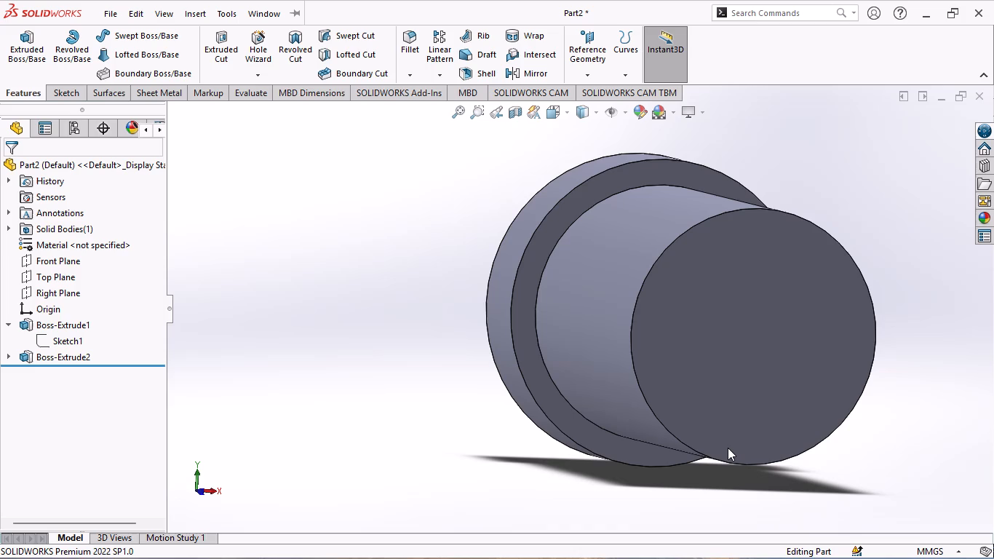
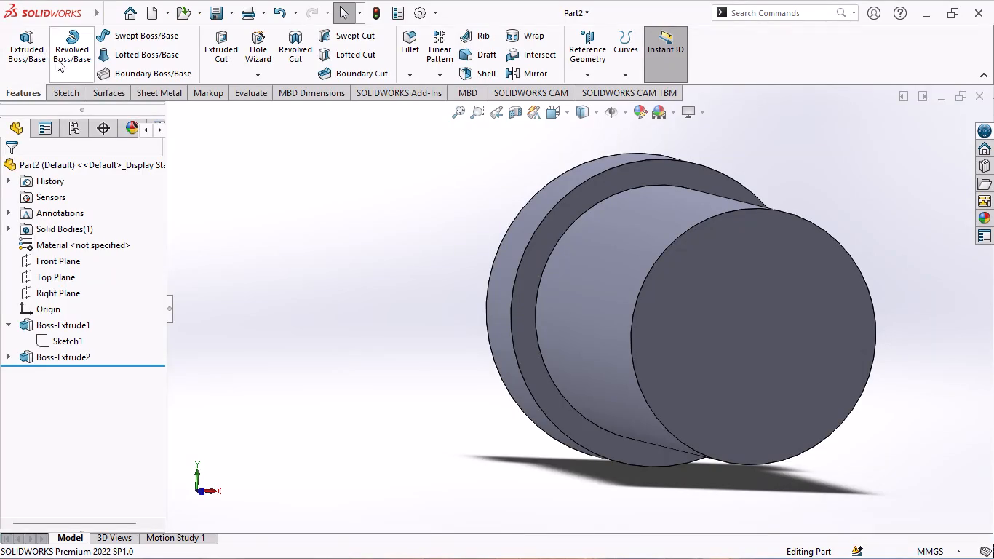
Edit the collar's base sketch, set the circle's diameter to 120 mm, and exit the sketch.
{"action": "left_click", "coordinate": [80, 346]}
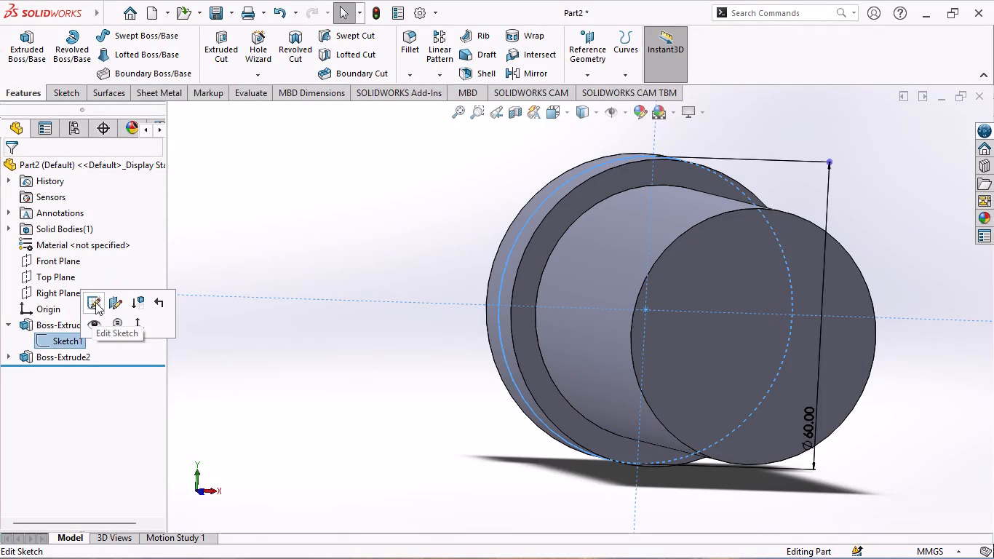
{"action": "left_click", "coordinate": [95, 302]}
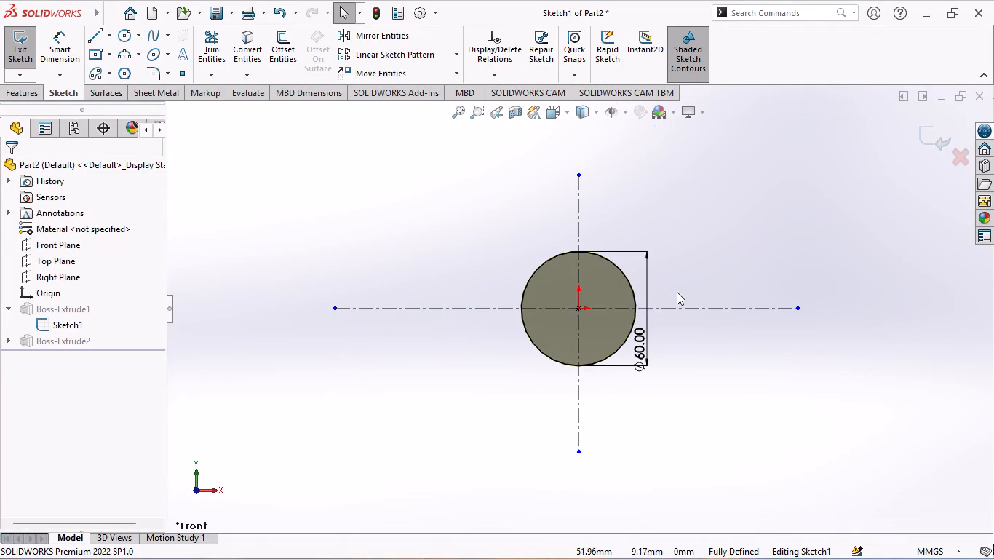
{"action": "double_click", "coordinate": [643, 344]}
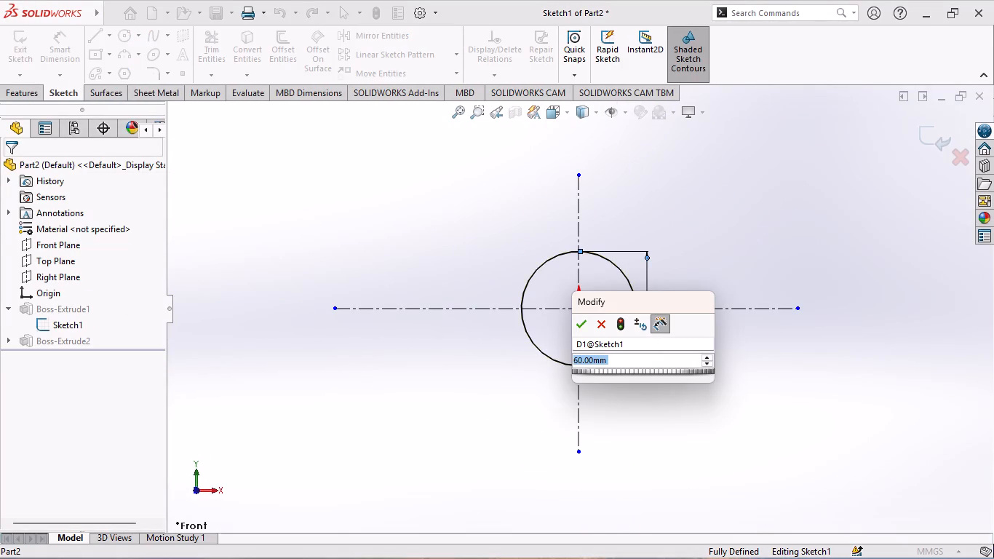
{"action": "type", "text": "12"}
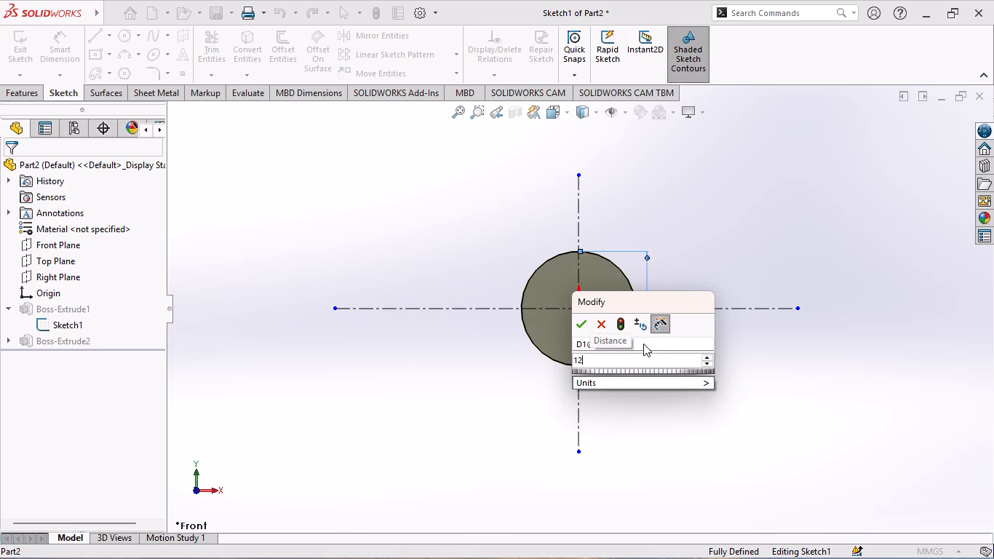
{"action": "key", "text": "0"}
{"action": "key", "text": "Return"}
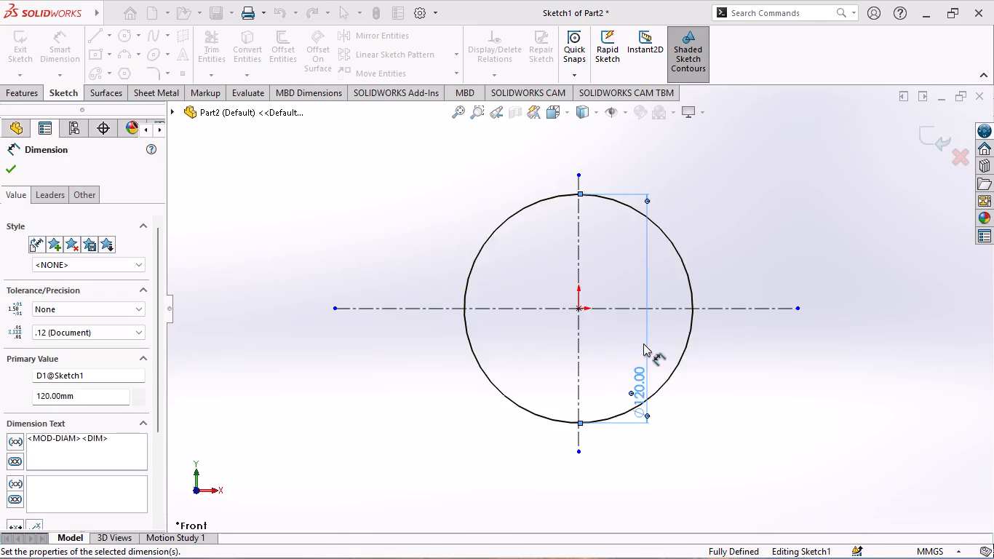
{"action": "left_click", "coordinate": [20, 78]}
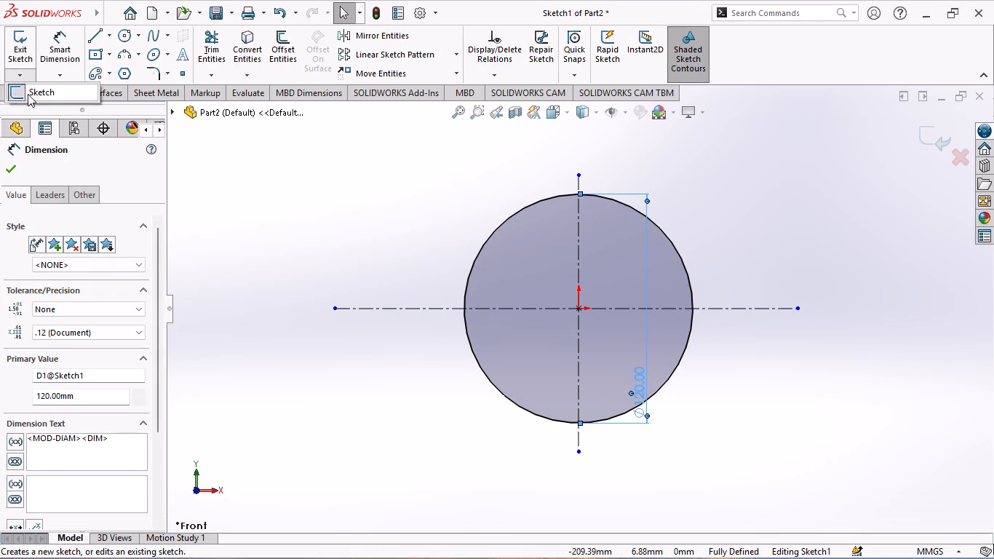
{"action": "left_click", "coordinate": [28, 95]}
{"action": "left_click", "coordinate": [287, 178]}
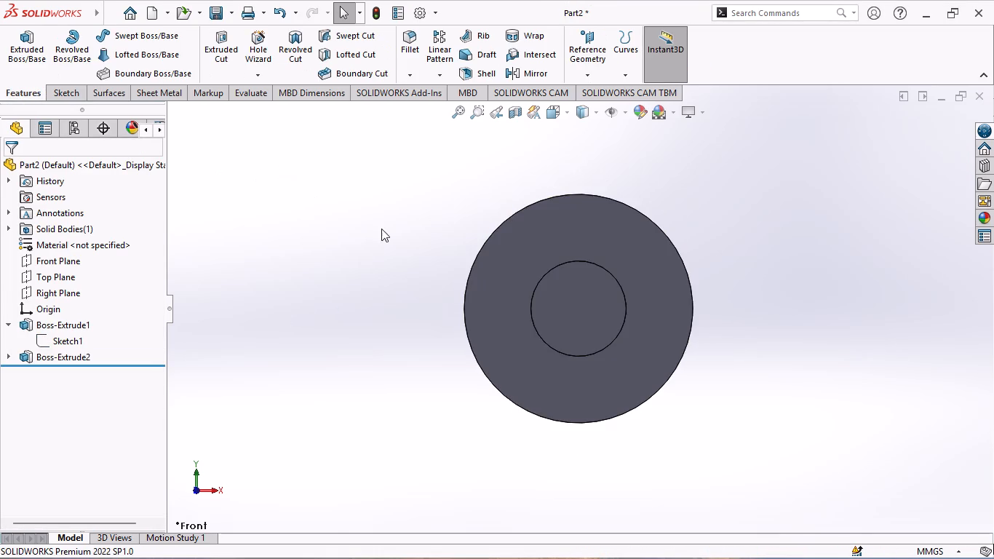
Examine the enlarged collar and the cylinder from several angles, including the cylinder's free end face.
{"action": "middle_click_drag", "start_coordinate": [381, 229], "coordinate": [392, 392]}
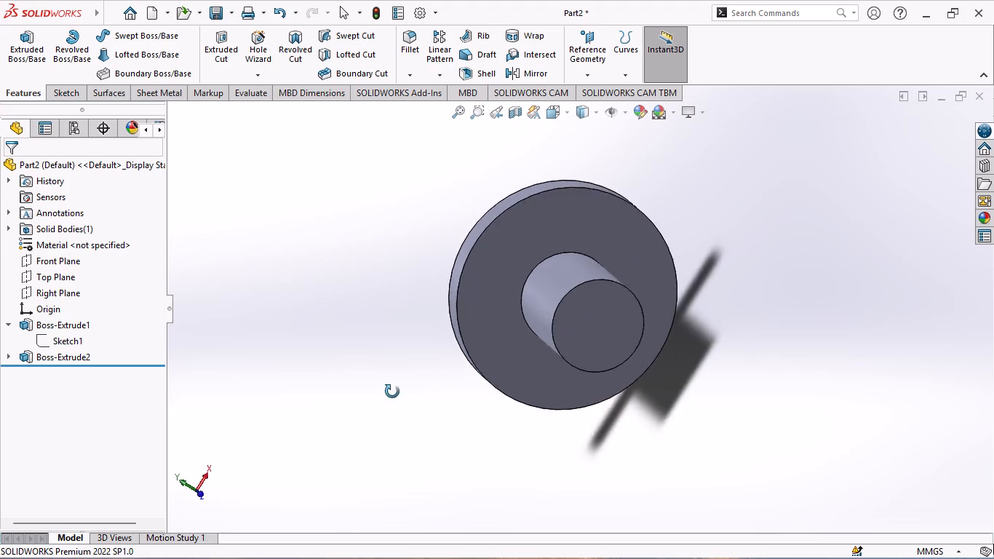
{"action": "middle_click_drag", "start_coordinate": [392, 392], "coordinate": [452, 195]}
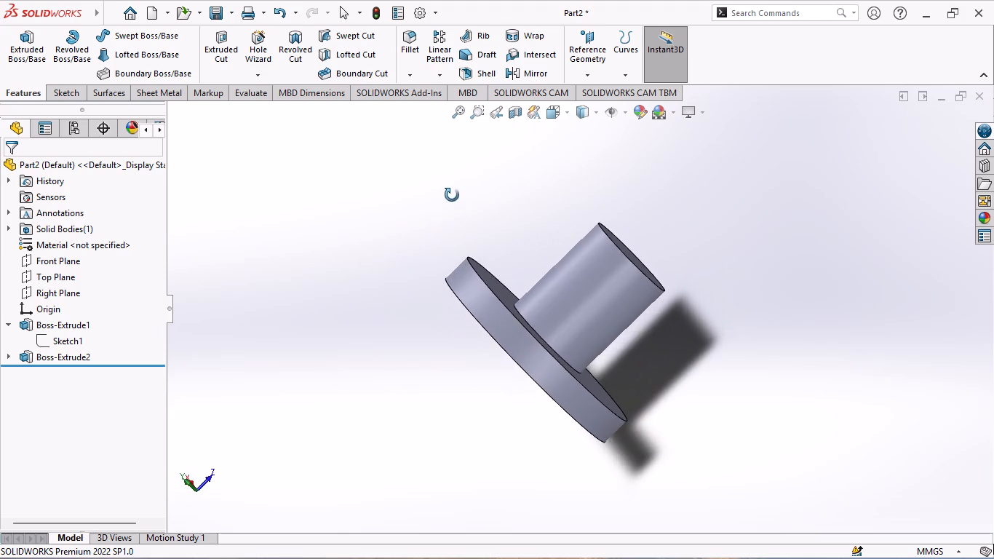
{"action": "middle_click_drag", "start_coordinate": [452, 195], "coordinate": [461, 428]}
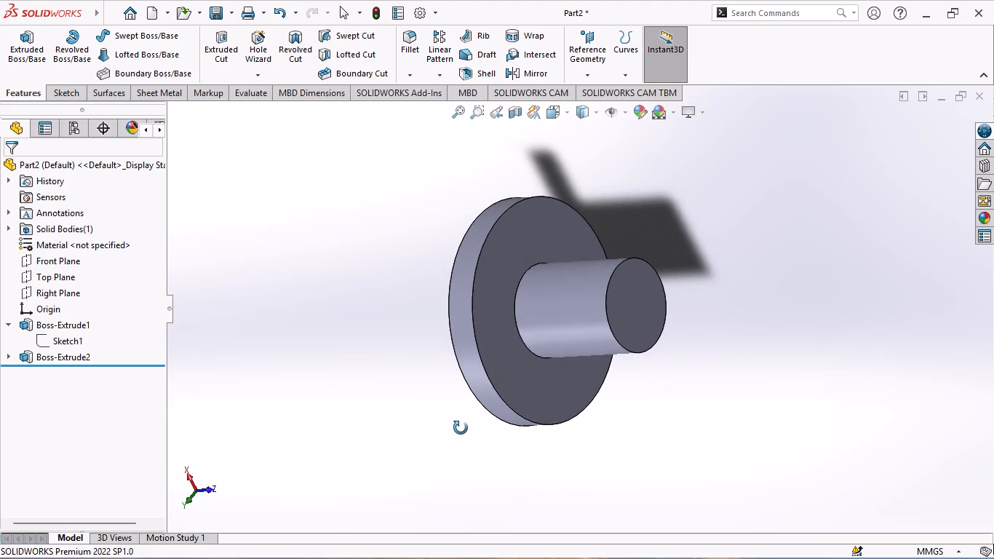
{"action": "middle_click_drag", "start_coordinate": [461, 428], "coordinate": [419, 378]}
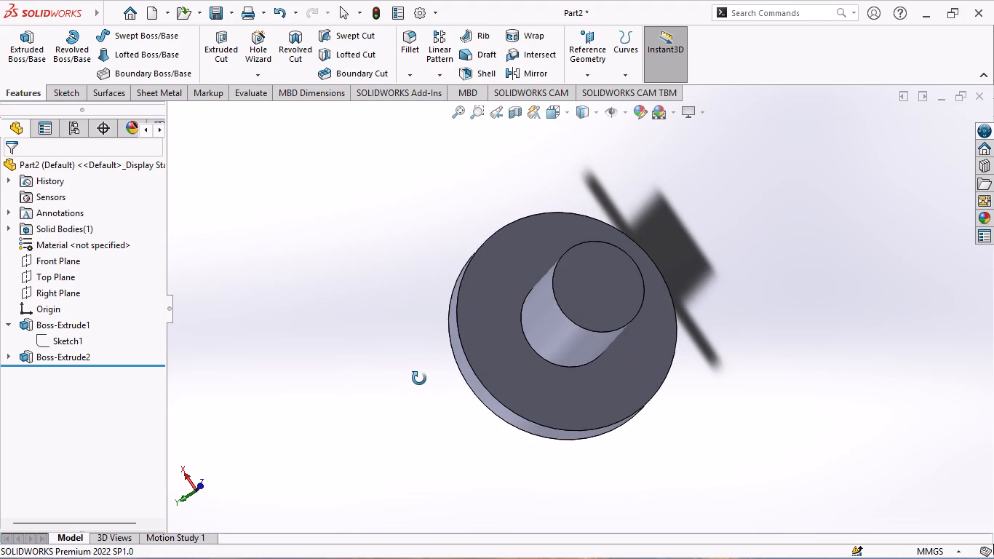
{"action": "middle_click_drag", "start_coordinate": [419, 378], "coordinate": [418, 378]}
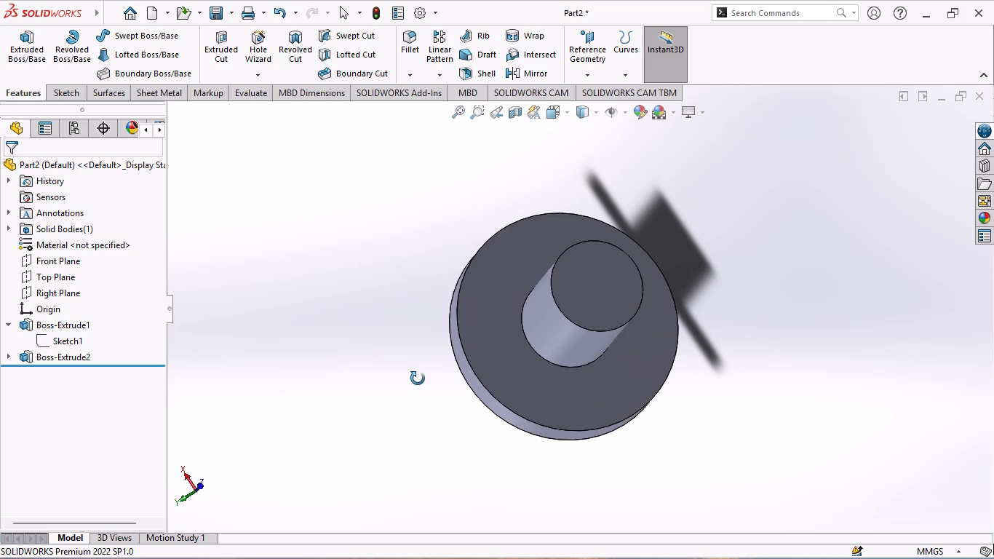
{"action": "middle_click_drag", "start_coordinate": [418, 378], "coordinate": [434, 446]}
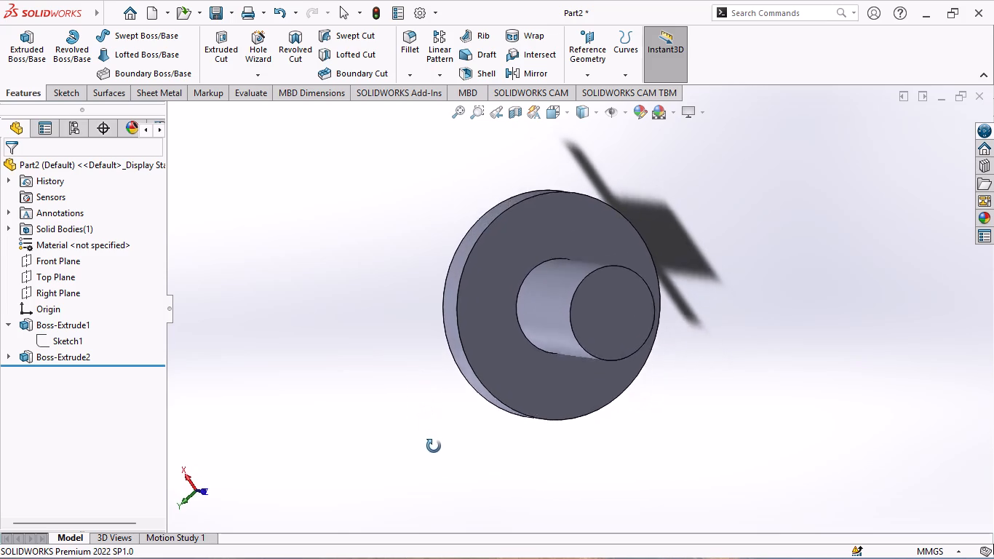
{"action": "middle_click_drag", "start_coordinate": [434, 446], "coordinate": [441, 483]}
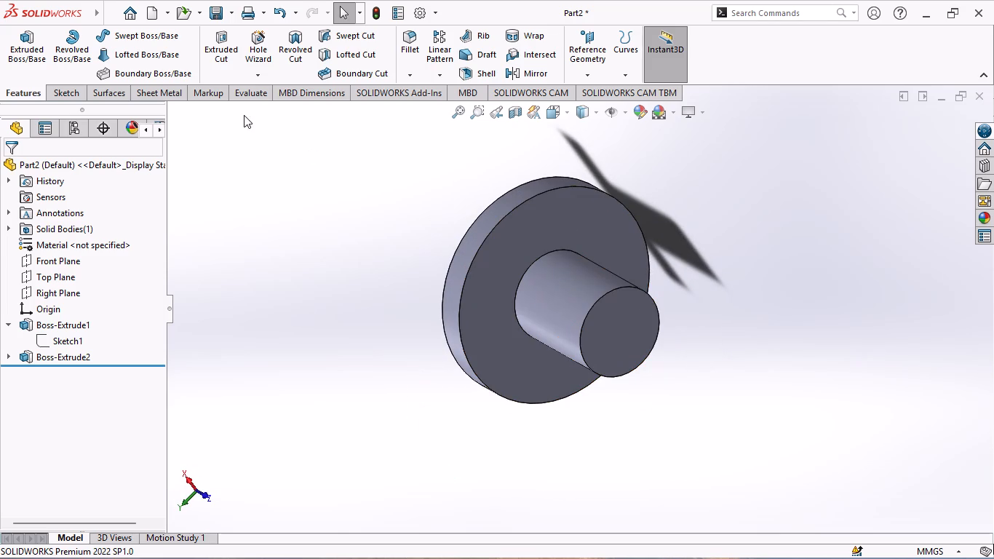
{"action": "left_click", "coordinate": [640, 334]}
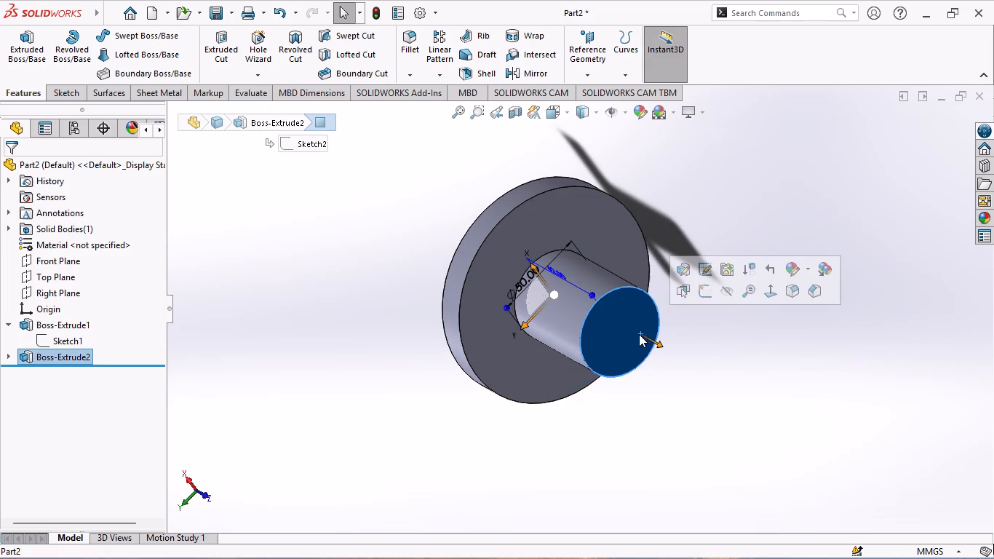
{"action": "left_click", "coordinate": [317, 175]}
Start a Straight Slot sketch on the free end face of the 50 mm cylinder.
{"action": "left_click", "coordinate": [70, 87]}
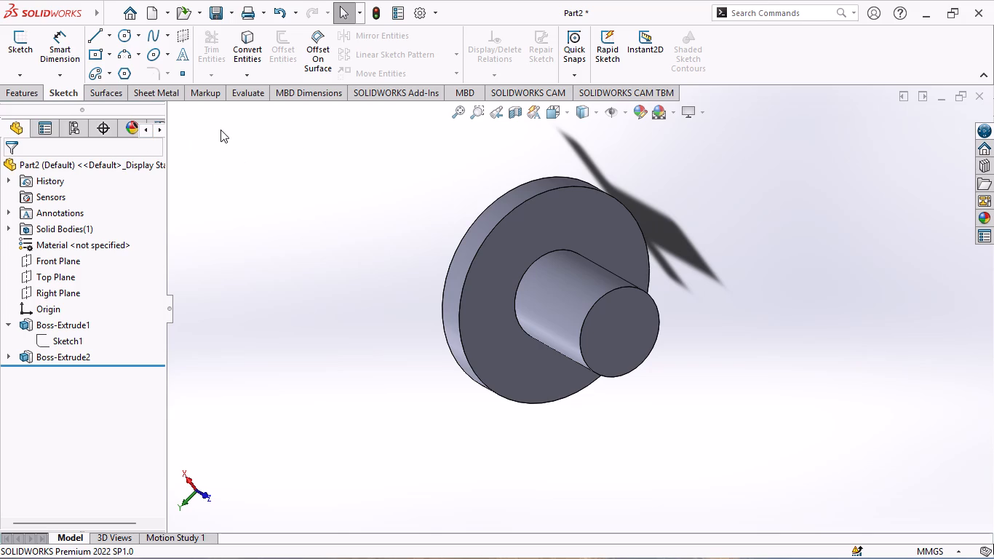
{"action": "left_click", "coordinate": [109, 76]}
{"action": "left_click", "coordinate": [110, 76]}
{"action": "left_click", "coordinate": [110, 76]}
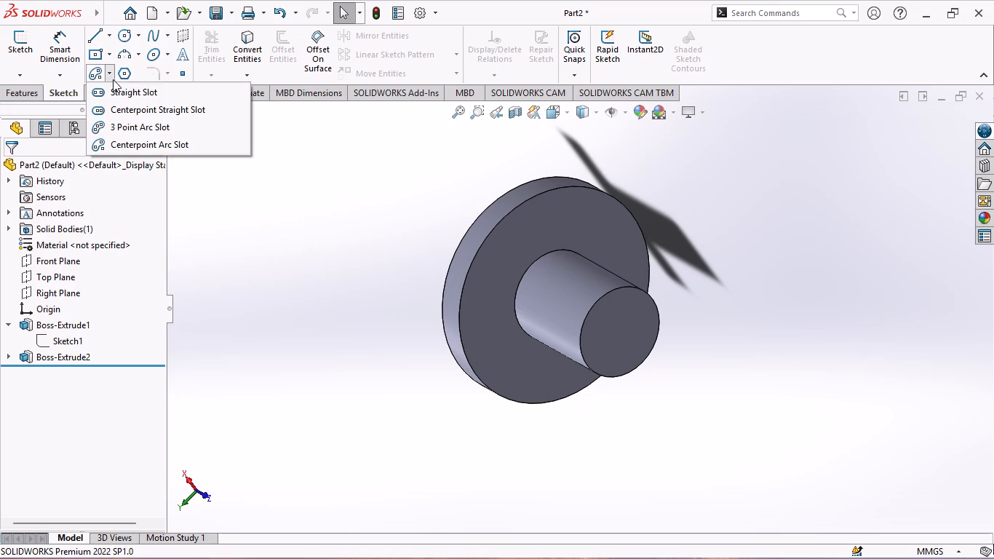
{"action": "left_click", "coordinate": [121, 89]}
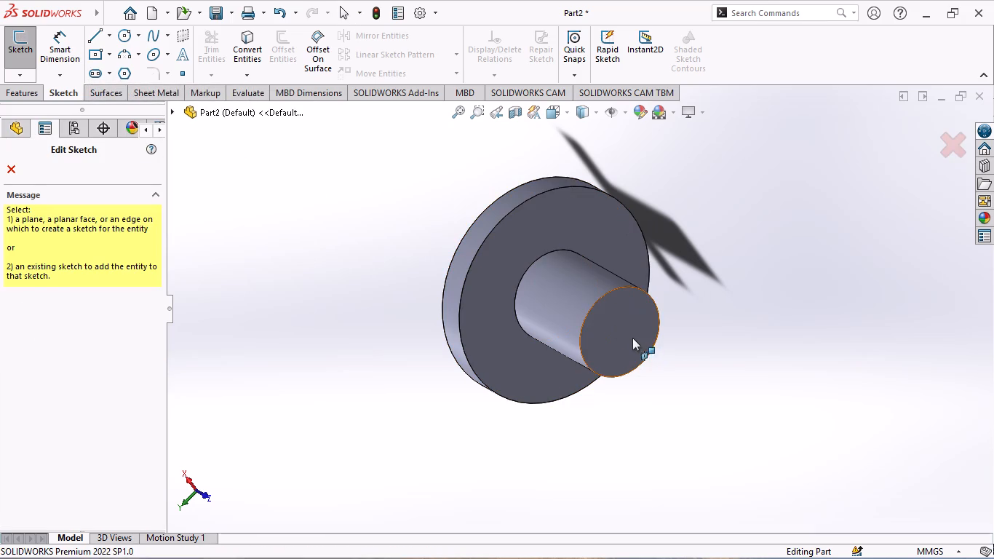
{"action": "left_click", "coordinate": [632, 338]}
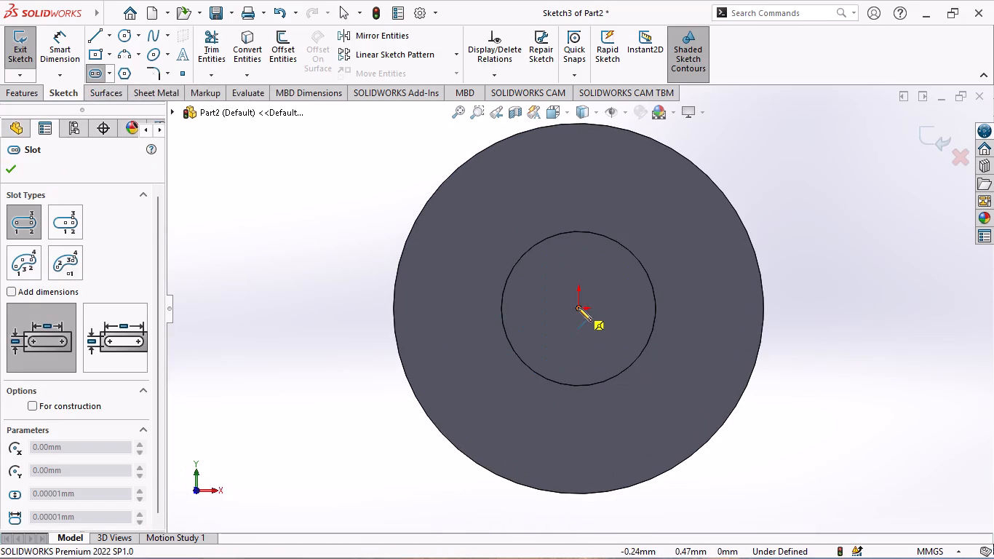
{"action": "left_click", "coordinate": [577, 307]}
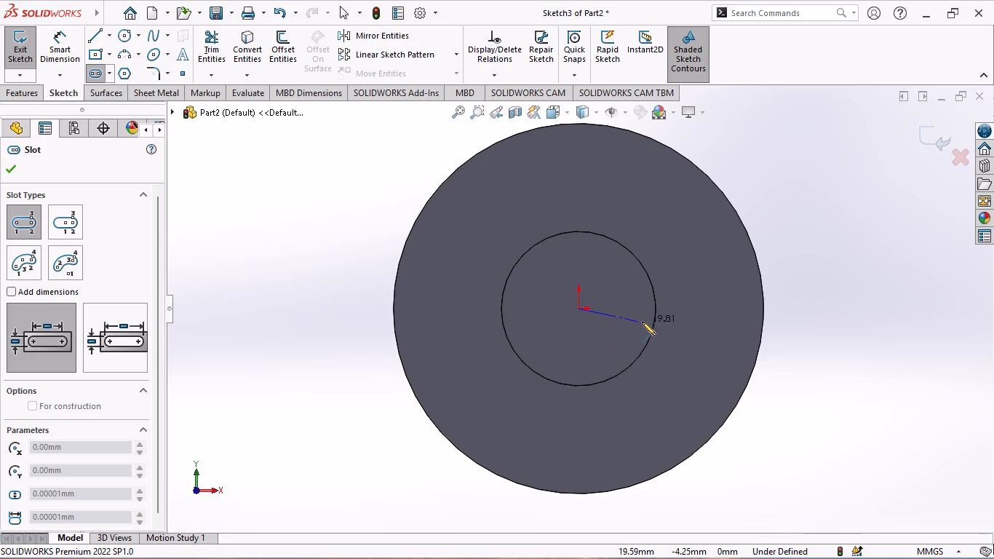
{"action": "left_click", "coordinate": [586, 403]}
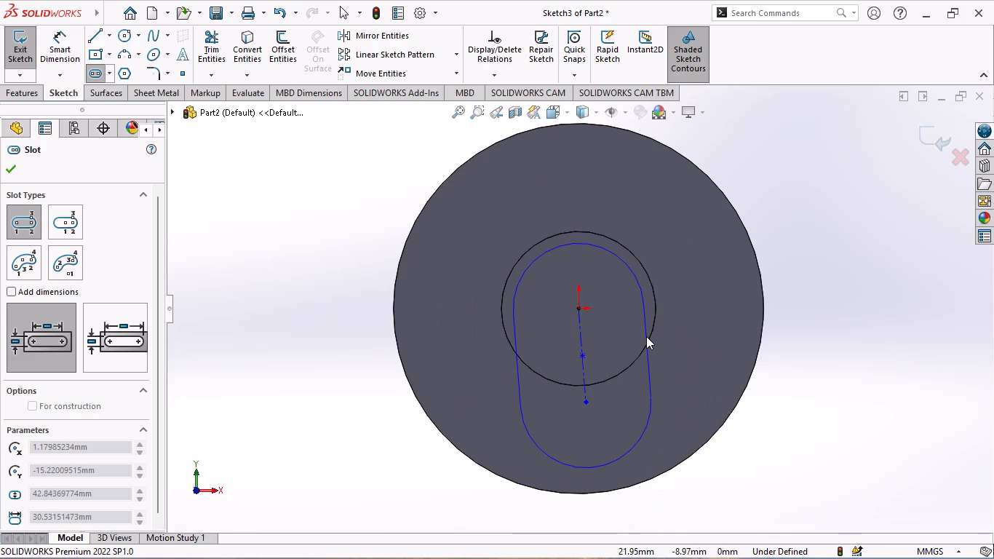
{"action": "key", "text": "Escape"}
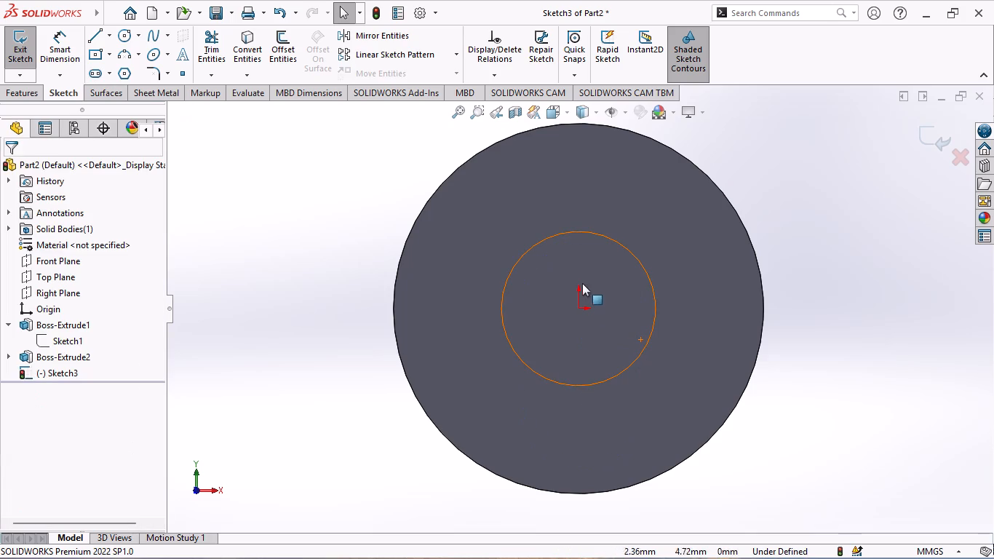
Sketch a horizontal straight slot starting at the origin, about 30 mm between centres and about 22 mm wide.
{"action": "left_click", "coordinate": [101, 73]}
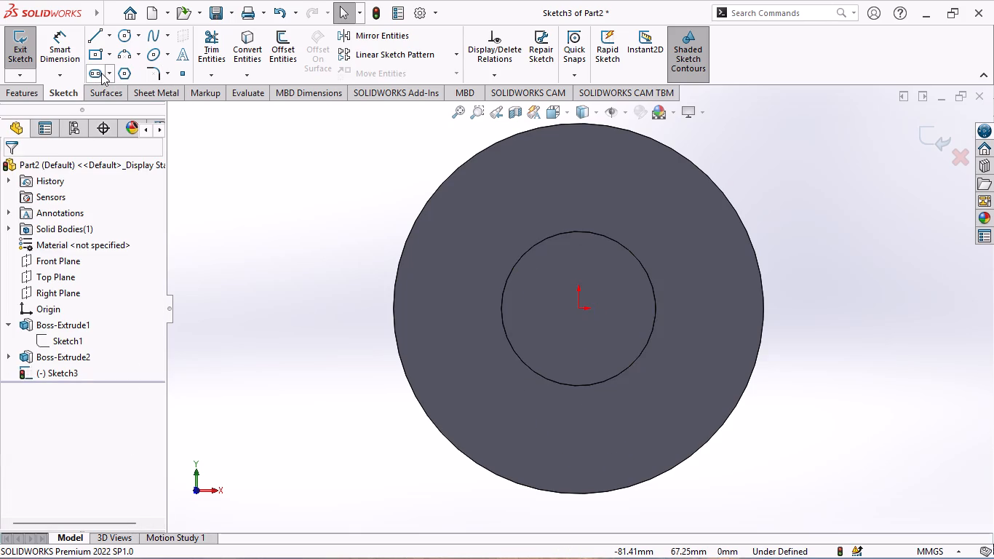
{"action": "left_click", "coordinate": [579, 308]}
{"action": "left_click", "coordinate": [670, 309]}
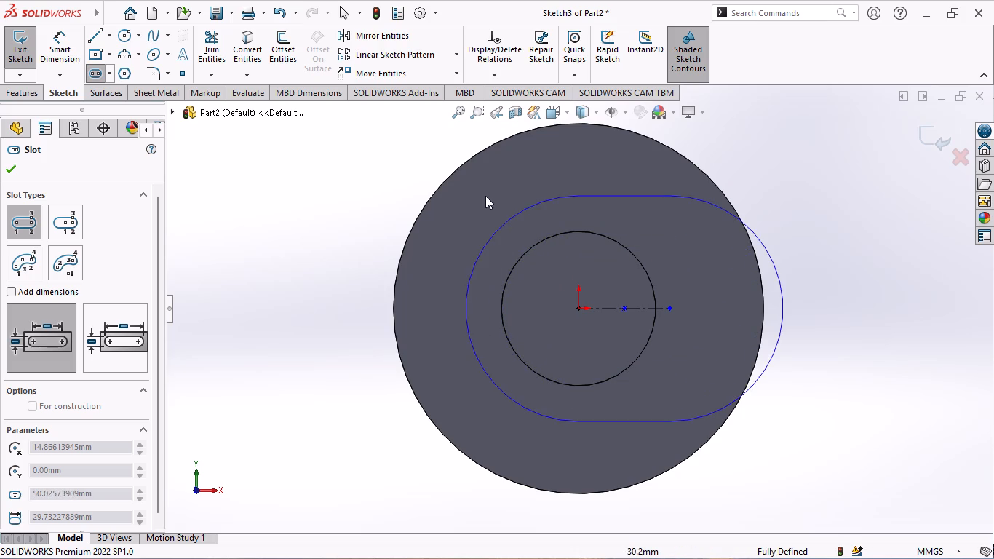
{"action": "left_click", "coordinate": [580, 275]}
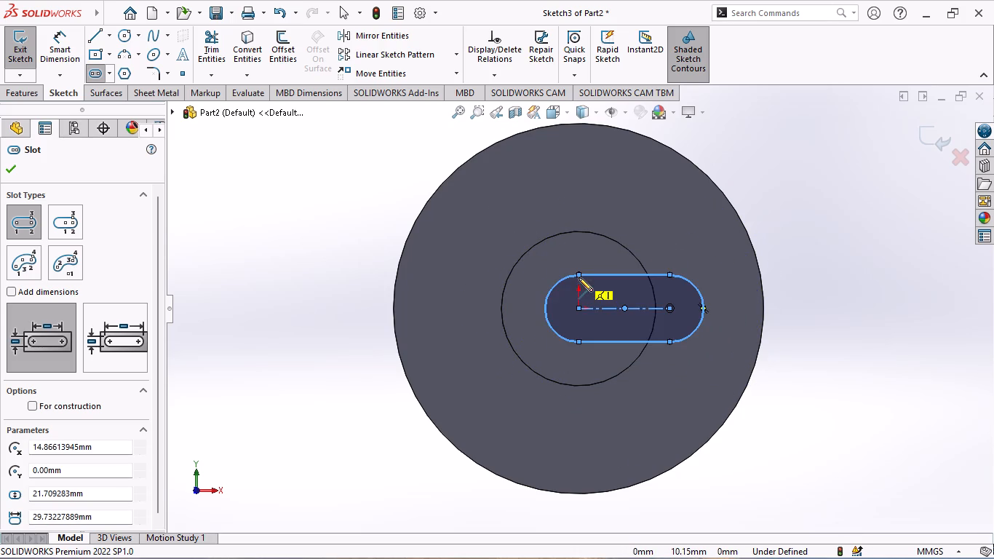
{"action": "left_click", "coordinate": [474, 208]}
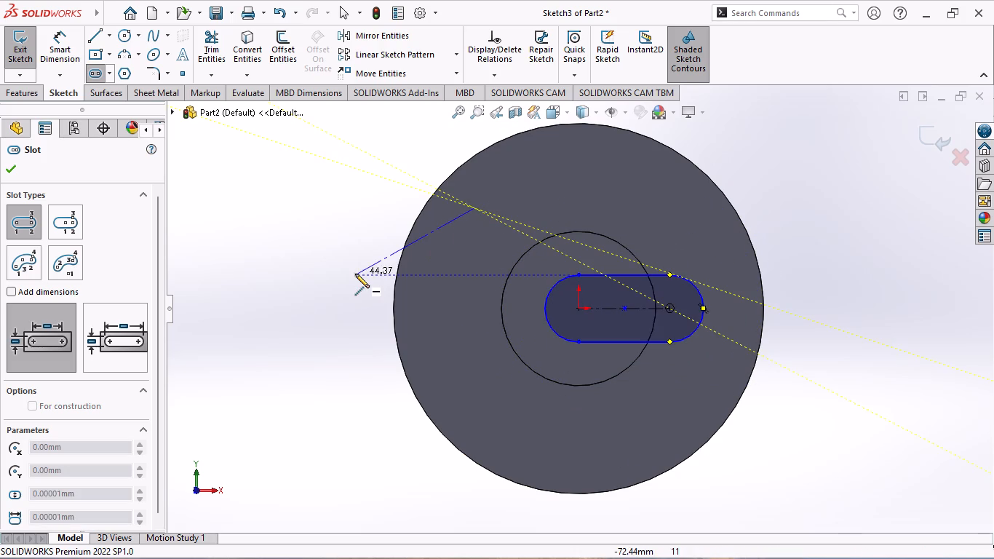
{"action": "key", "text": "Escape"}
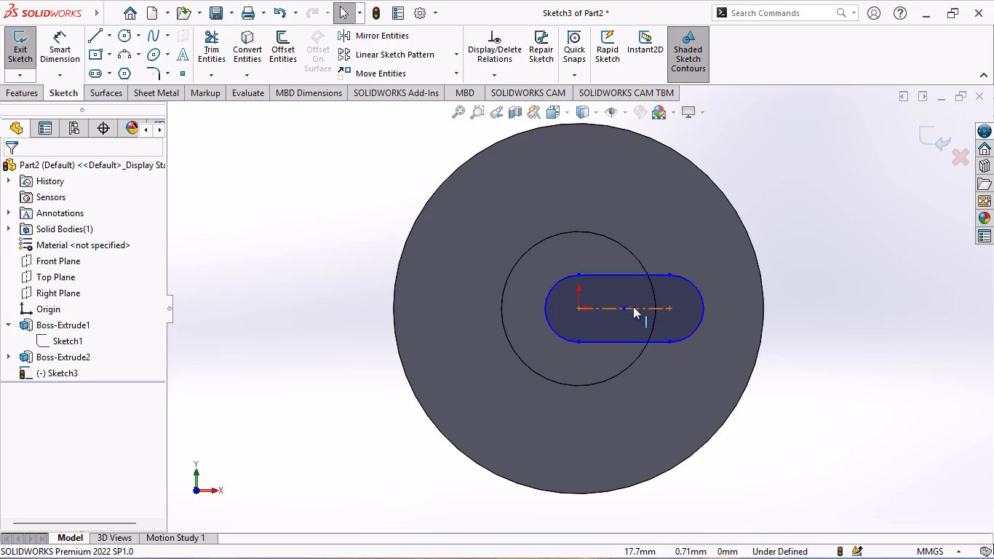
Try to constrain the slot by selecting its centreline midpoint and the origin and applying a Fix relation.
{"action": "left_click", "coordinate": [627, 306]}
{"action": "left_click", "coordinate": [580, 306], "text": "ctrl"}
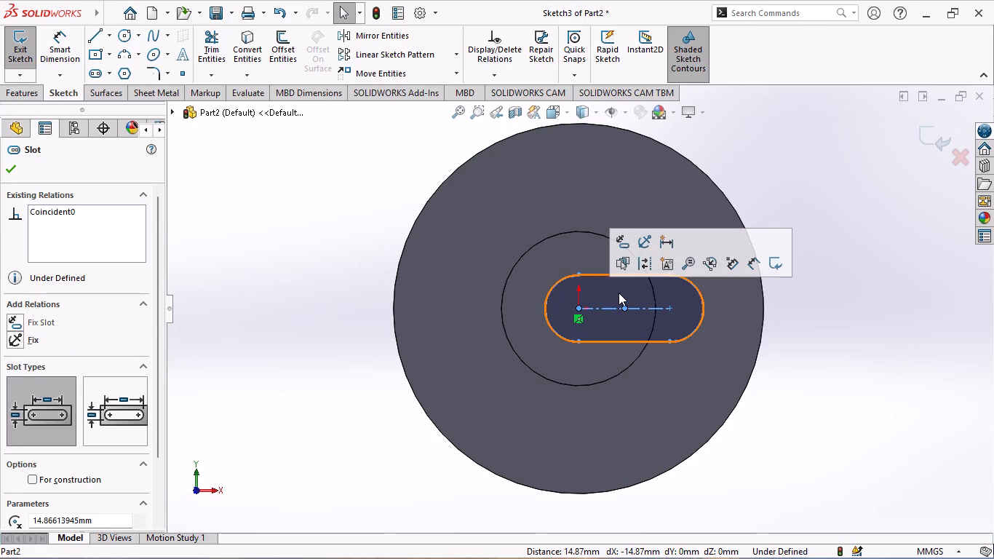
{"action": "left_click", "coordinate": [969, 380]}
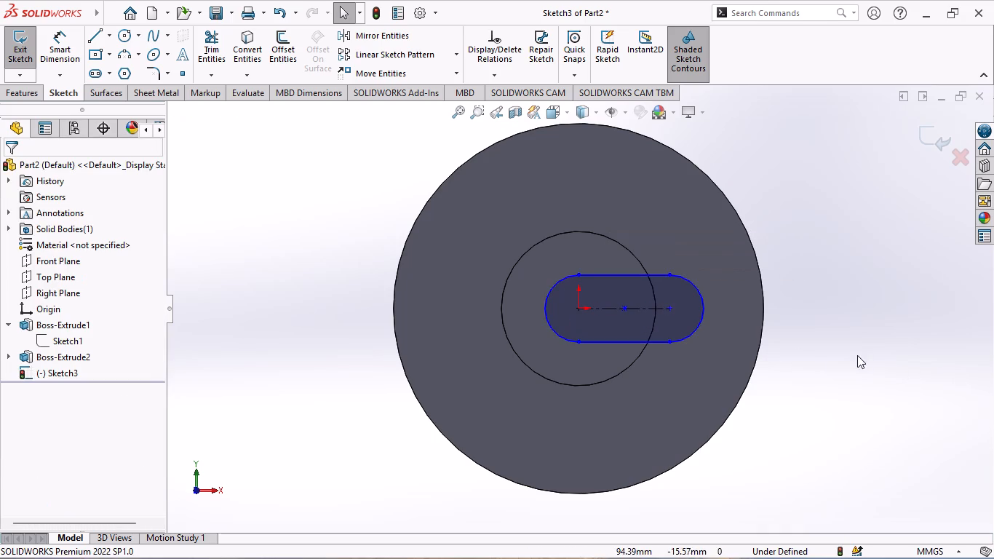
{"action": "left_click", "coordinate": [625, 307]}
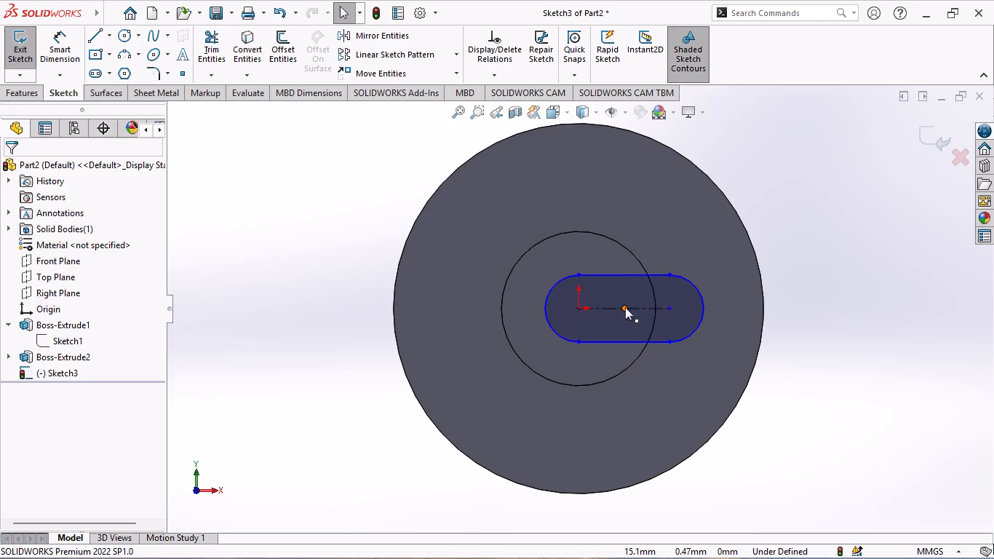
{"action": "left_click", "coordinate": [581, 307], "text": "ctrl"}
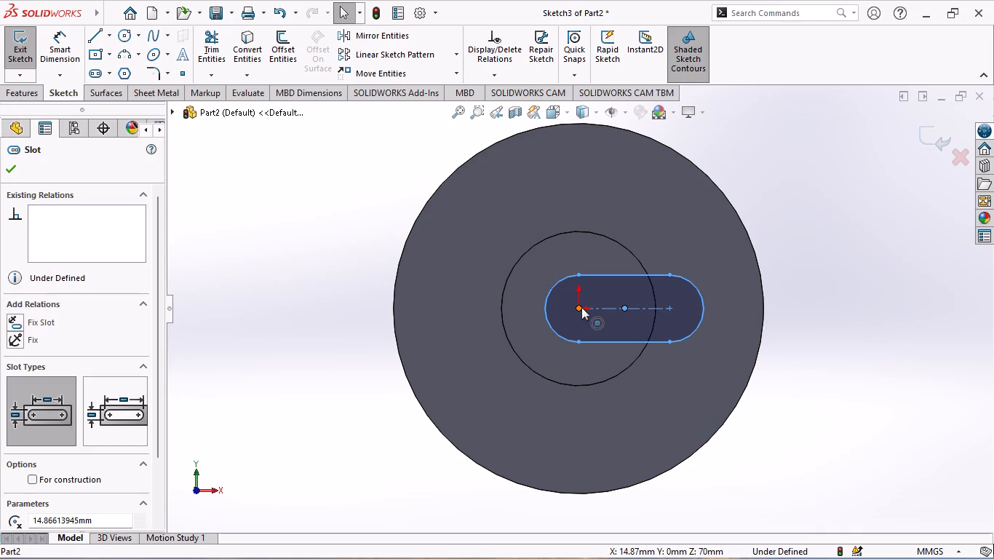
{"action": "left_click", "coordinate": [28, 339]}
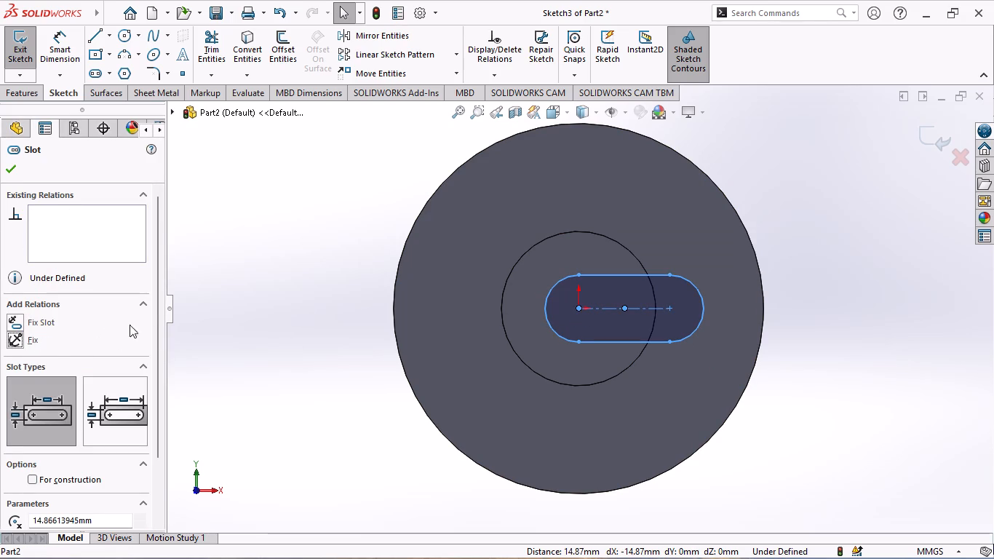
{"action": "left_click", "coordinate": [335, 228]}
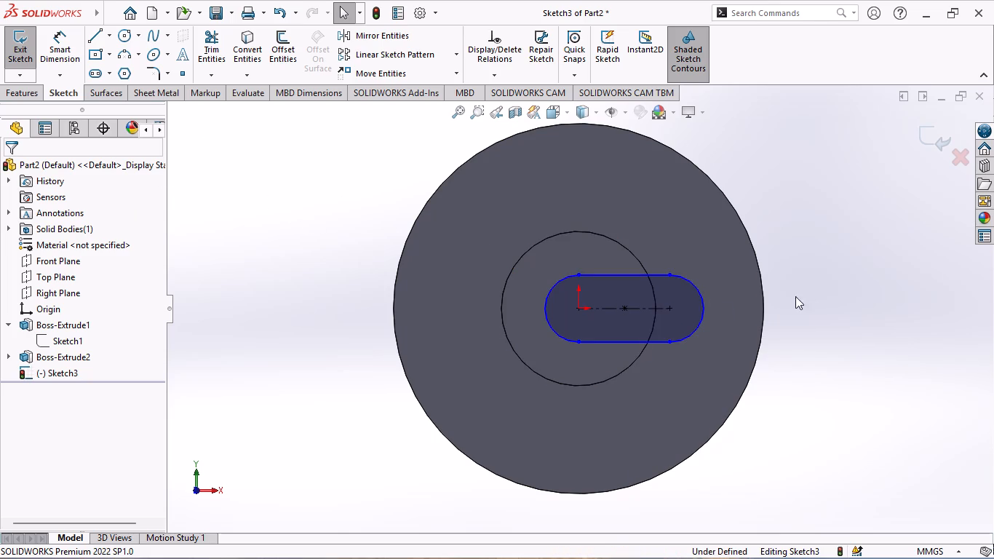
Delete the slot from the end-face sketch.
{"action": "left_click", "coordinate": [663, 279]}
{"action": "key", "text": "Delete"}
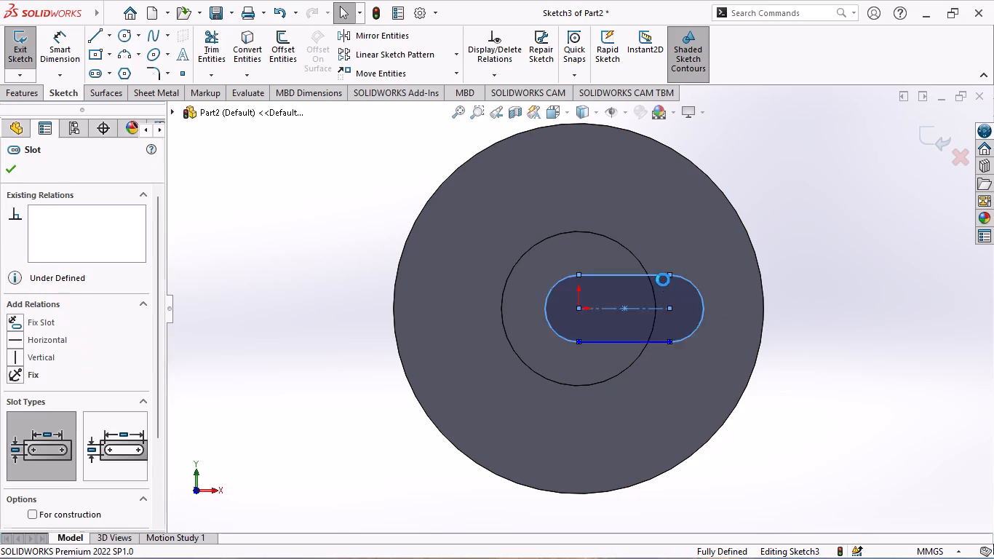
Sketch a horizontal straight slot across the cylinder's end face, about 61 mm between centres and about 31 mm wide.
{"action": "left_click", "coordinate": [88, 78]}
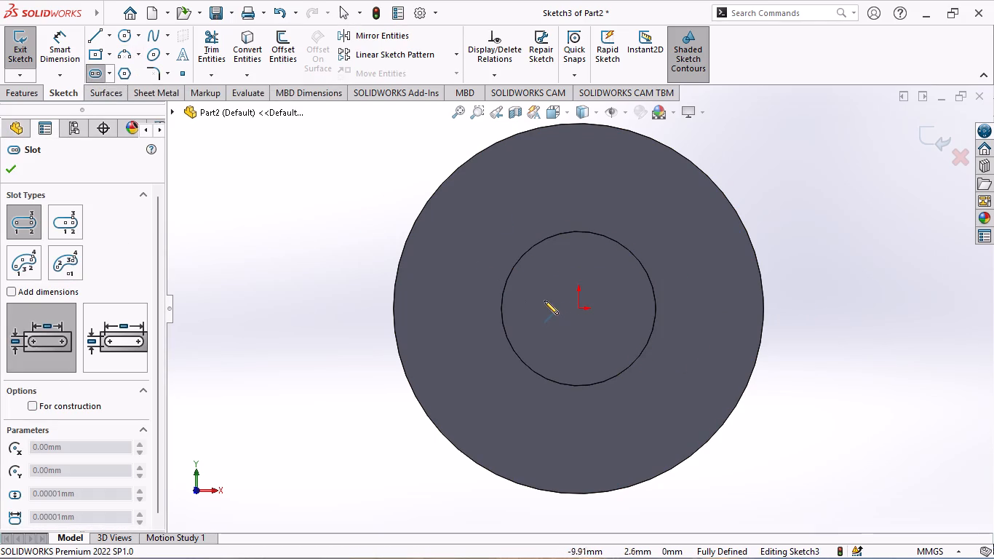
{"action": "left_click", "coordinate": [482, 308]}
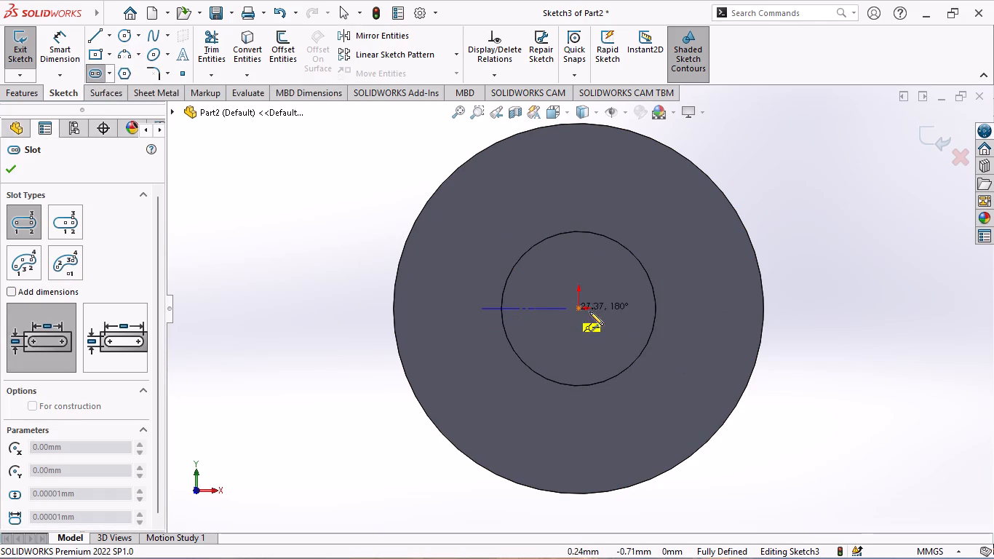
{"action": "left_click", "coordinate": [670, 307]}
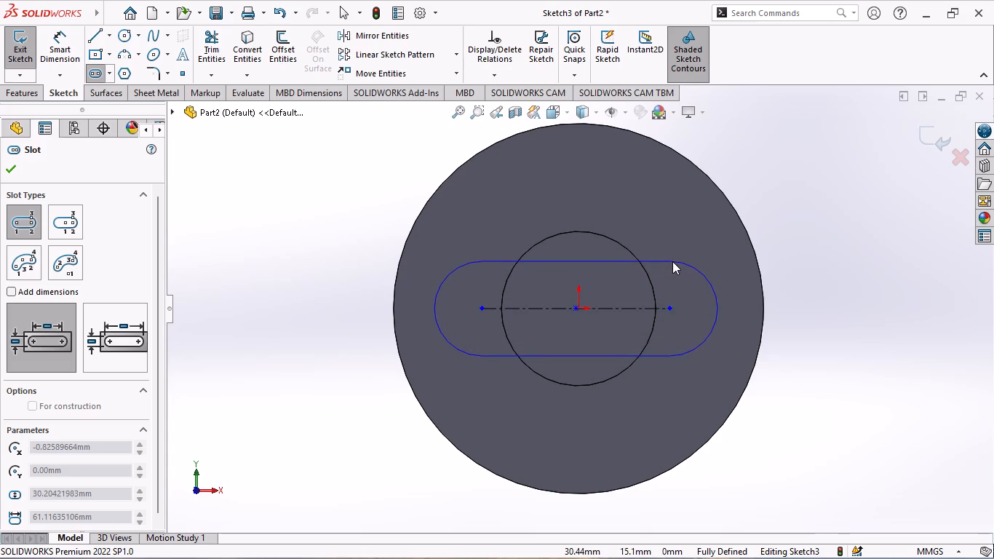
{"action": "left_click", "coordinate": [672, 261]}
{"action": "scroll", "coordinate": [531, 282], "scroll_direction": "down", "scroll_amount": 5}
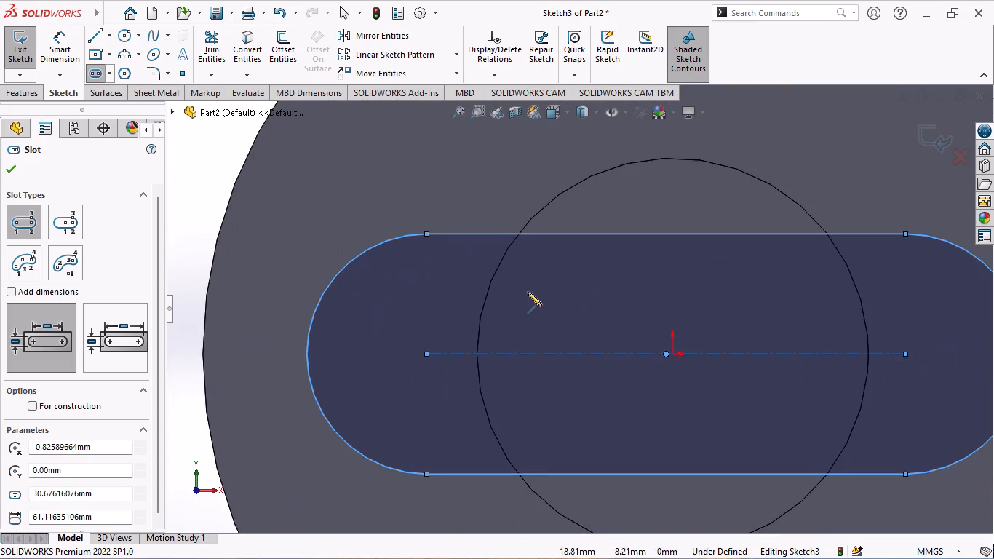
{"action": "scroll", "coordinate": [578, 325], "scroll_direction": "down", "scroll_amount": 1}
{"action": "scroll", "coordinate": [720, 382], "scroll_direction": "up", "scroll_amount": 4}
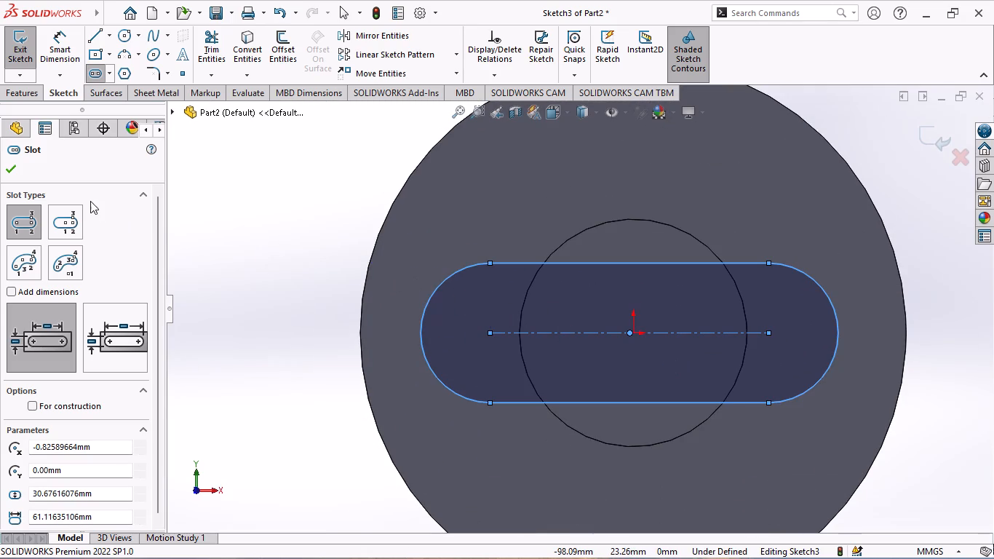
{"action": "left_click", "coordinate": [17, 167]}
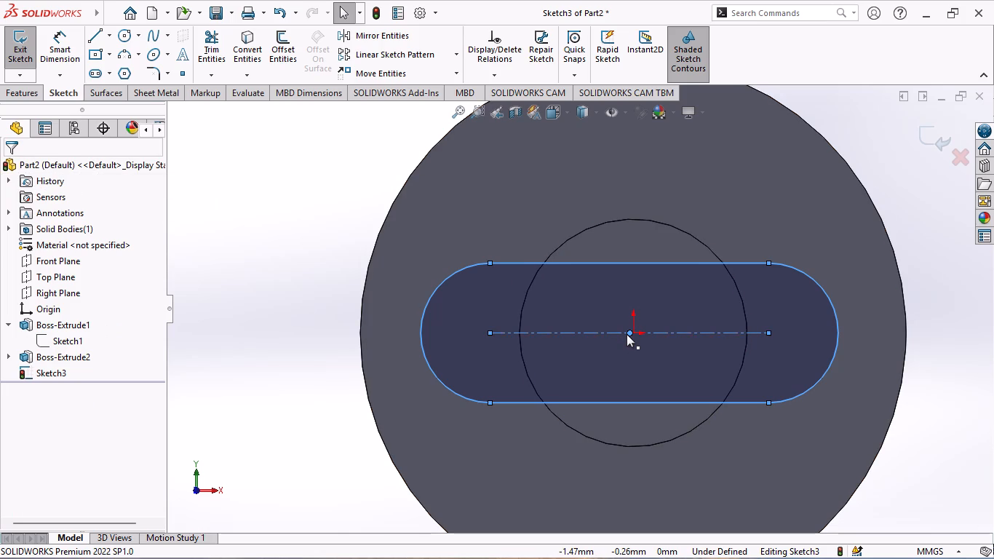
Add a Coincident relation between the slot outline and the origin.
{"action": "scroll", "coordinate": [629, 333], "scroll_direction": "down", "scroll_amount": 9}
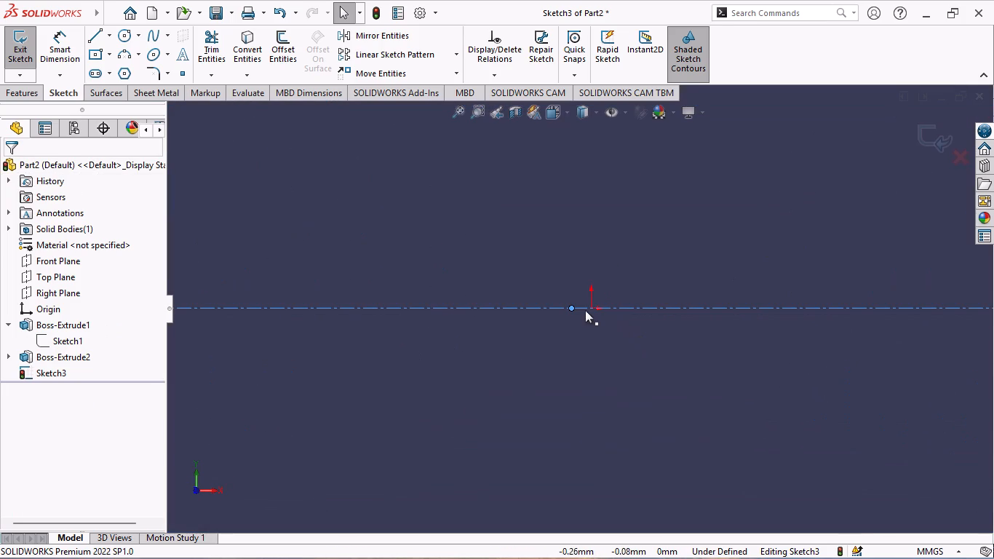
{"action": "left_click", "coordinate": [595, 306], "text": "ctrl"}
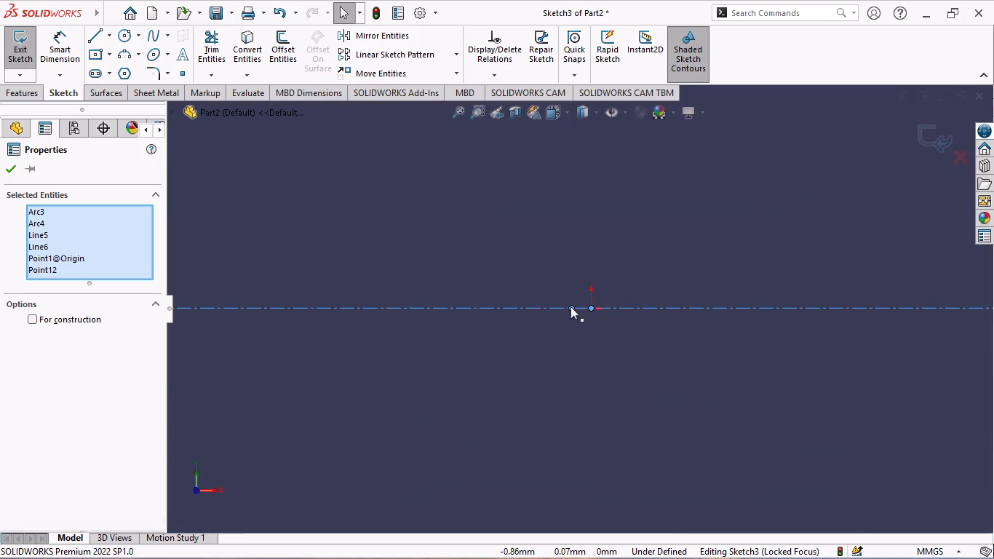
{"action": "left_click", "coordinate": [570, 306], "text": "ctrl"}
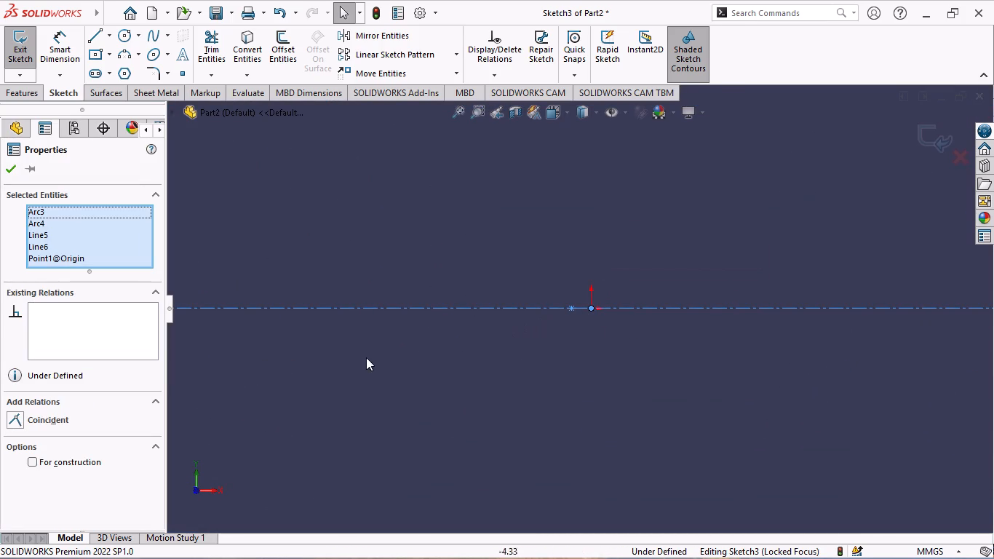
{"action": "left_click", "coordinate": [48, 414]}
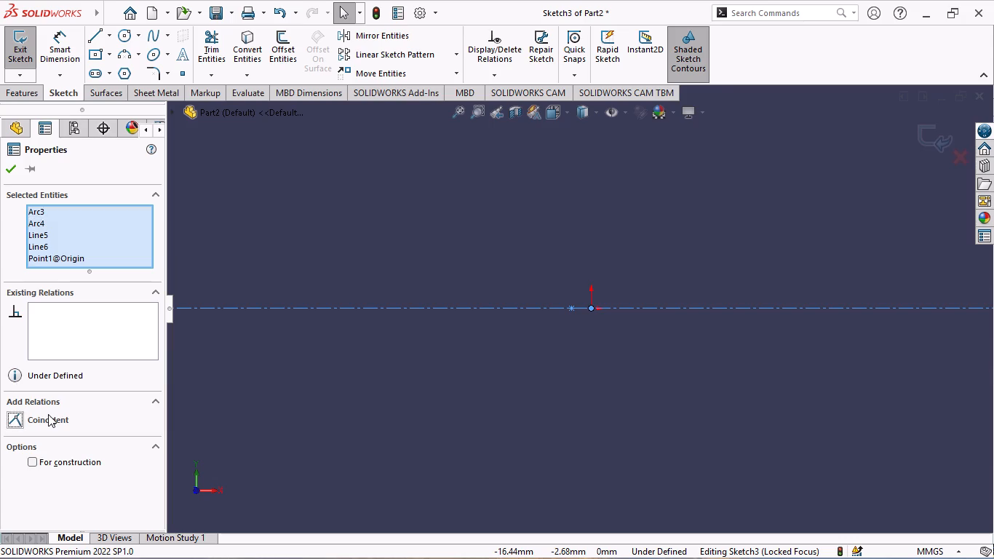
{"action": "scroll", "coordinate": [380, 363], "scroll_direction": "up", "scroll_amount": 13}
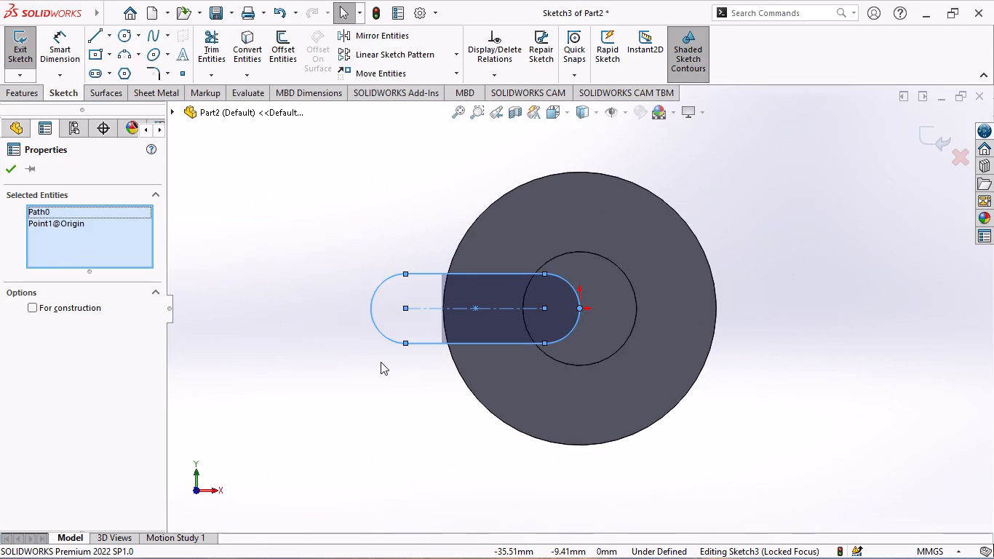
{"action": "scroll", "coordinate": [444, 306], "scroll_direction": "up", "scroll_amount": 2}
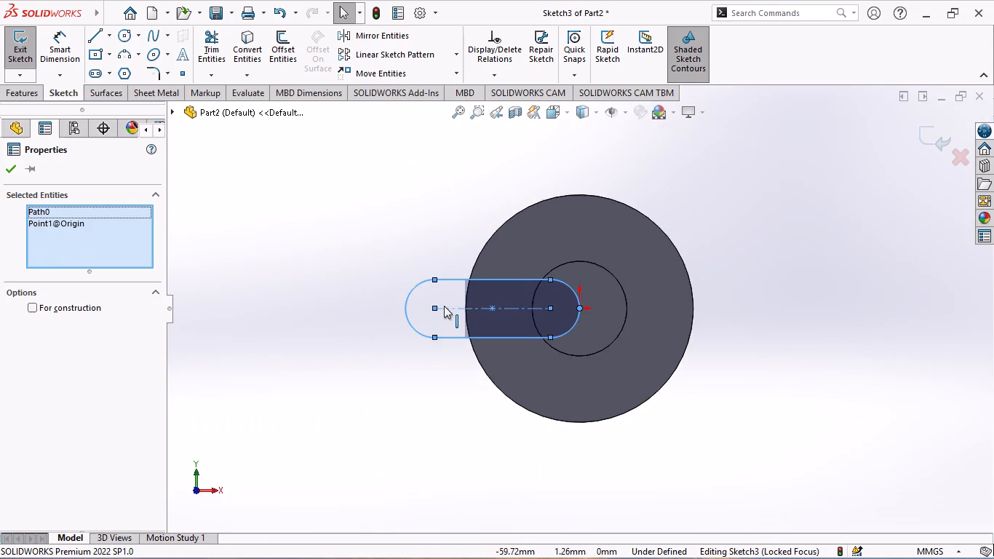
{"action": "scroll", "coordinate": [684, 361], "scroll_direction": "down", "scroll_amount": 1}
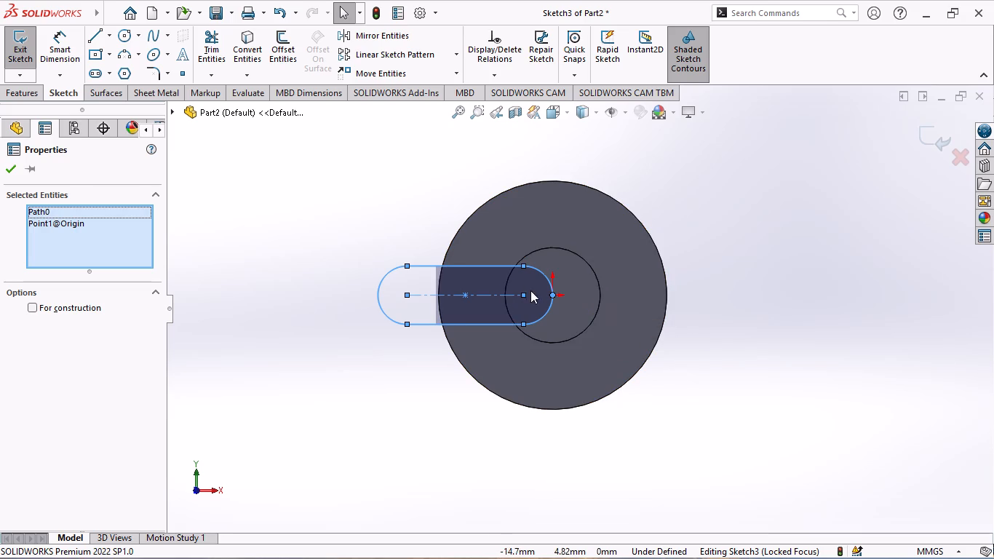
{"action": "scroll", "coordinate": [548, 301], "scroll_direction": "down", "scroll_amount": 3}
{"action": "left_click", "coordinate": [17, 173]}
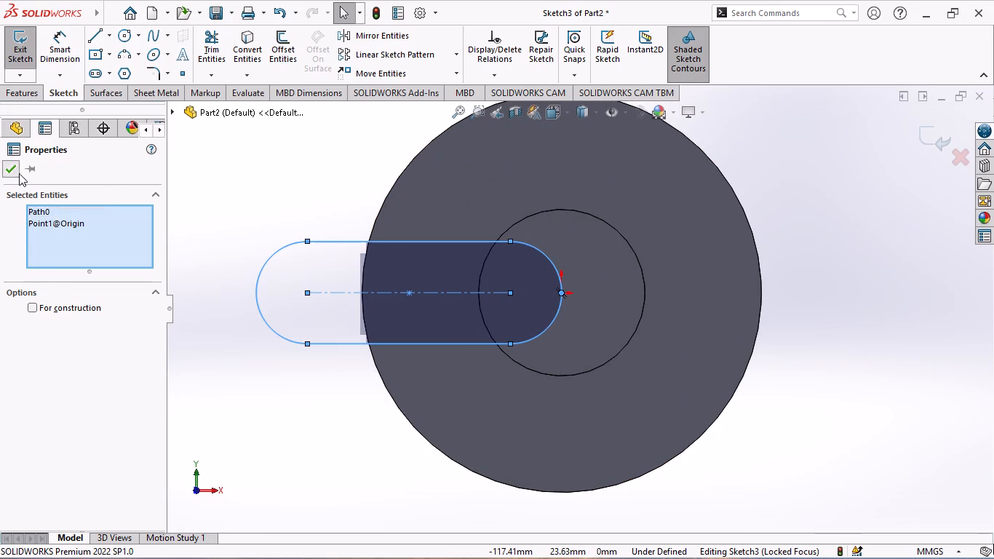
Check the distance between the origin and the 50 mm cylinder's circular edge.
{"action": "left_click", "coordinate": [562, 294], "text": "ctrl"}
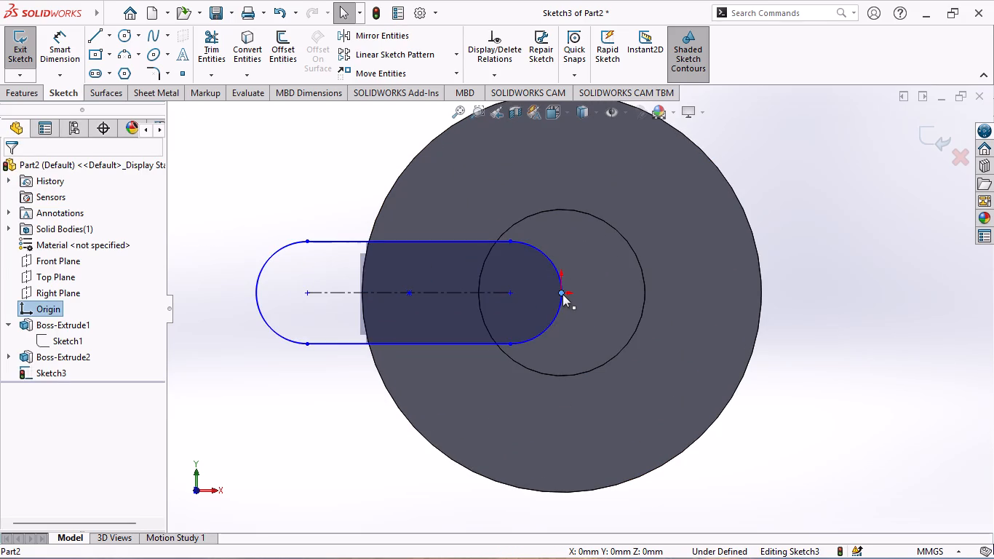
{"action": "left_click", "coordinate": [643, 291], "text": "ctrl"}
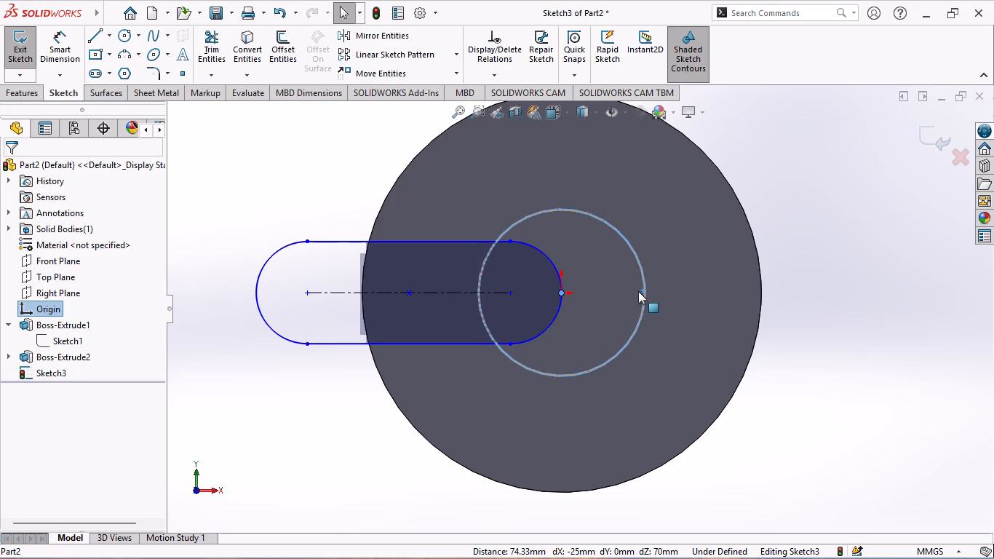
{"action": "left_click", "coordinate": [643, 290], "text": "ctrl"}
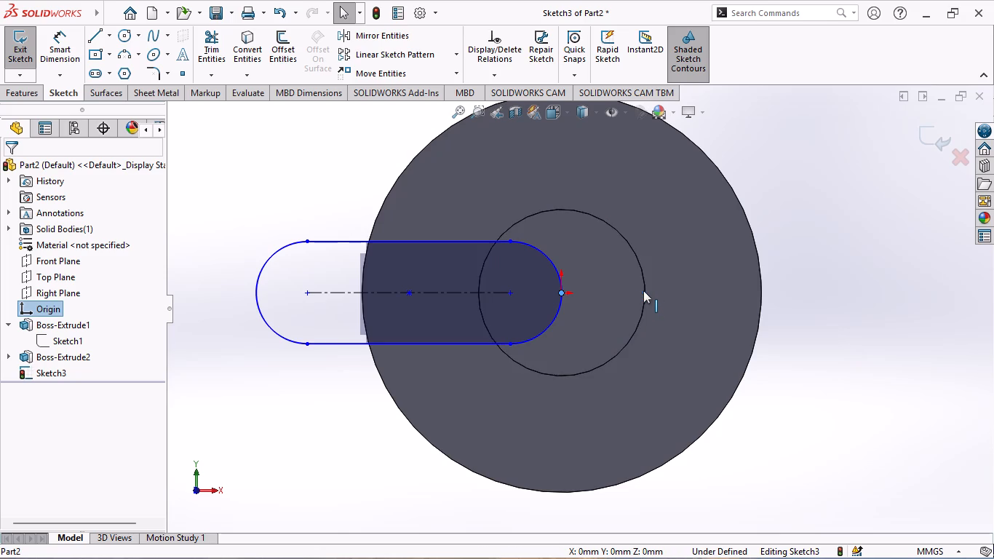
{"action": "left_click", "coordinate": [598, 294]}
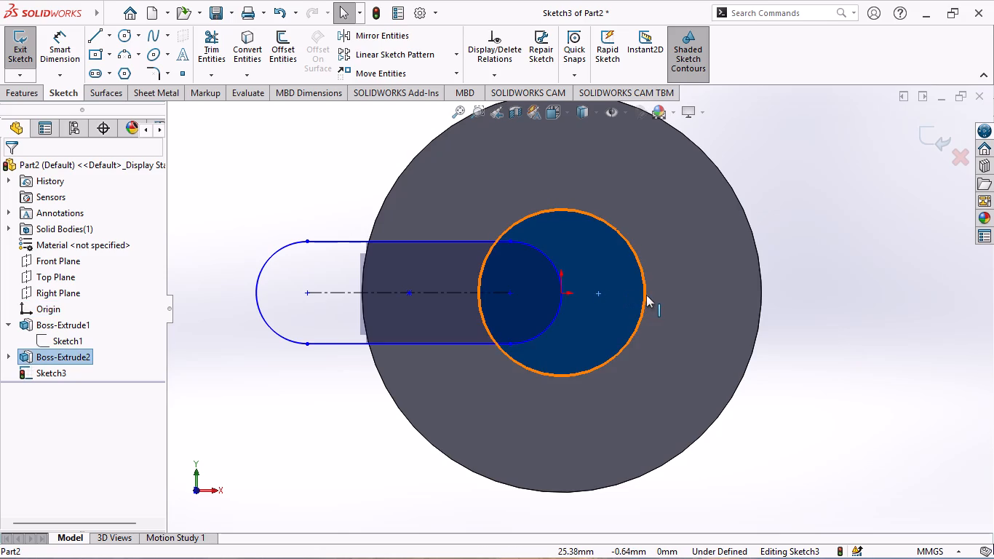
{"action": "left_click", "coordinate": [645, 291]}
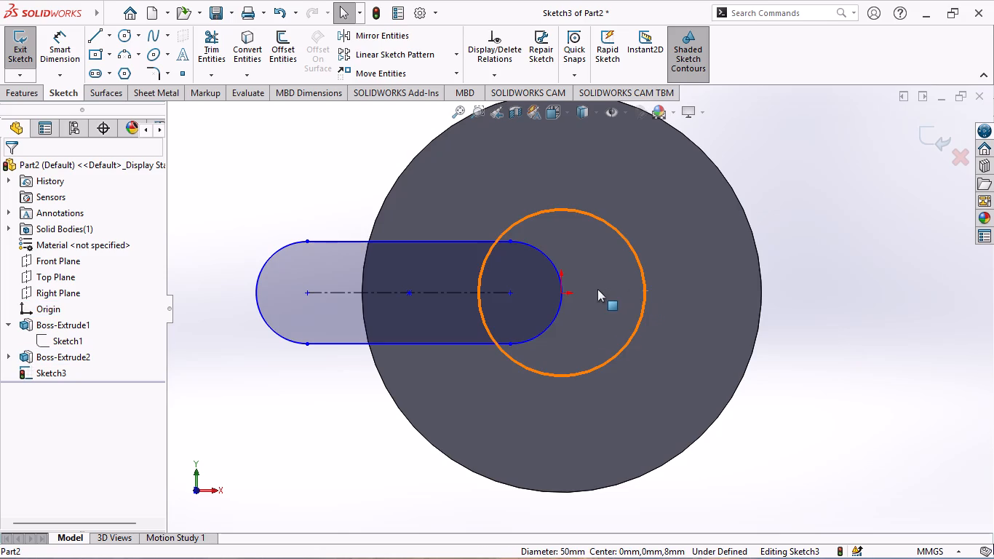
{"action": "left_click", "coordinate": [563, 294], "text": "ctrl"}
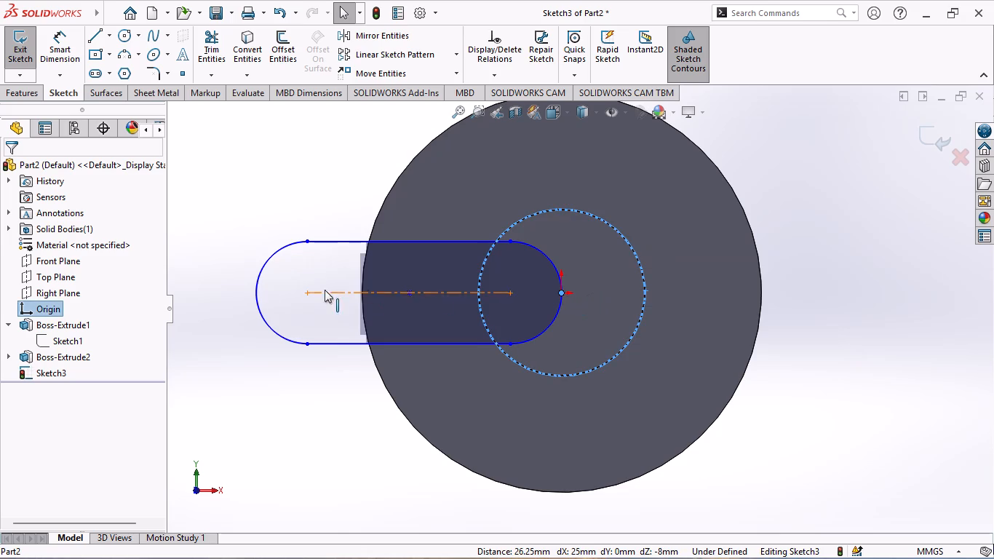
{"action": "left_click", "coordinate": [231, 193]}
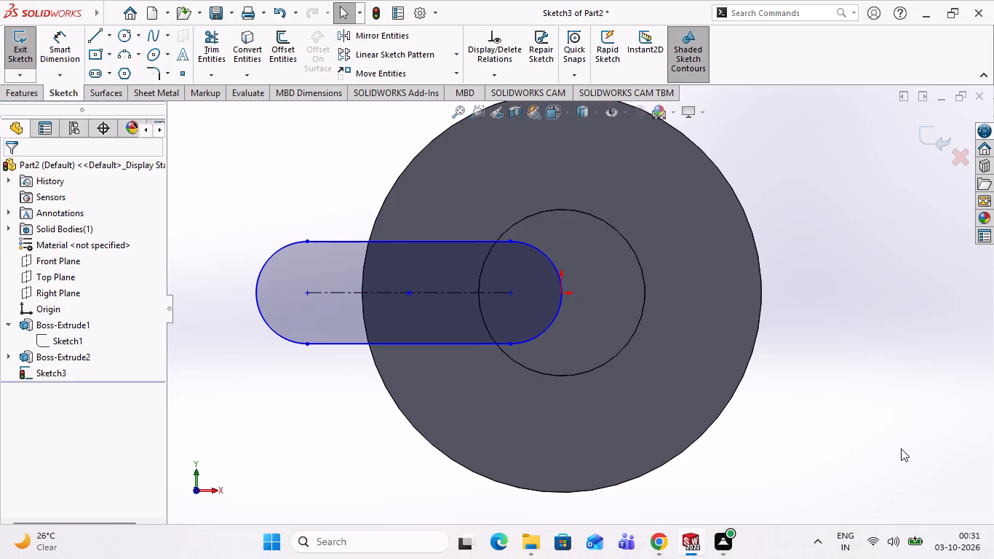
Dimension the slot's straight length between its two upper arc endpoints at 80 mm.
{"action": "scroll", "coordinate": [902, 441], "scroll_direction": "up", "scroll_amount": 2}
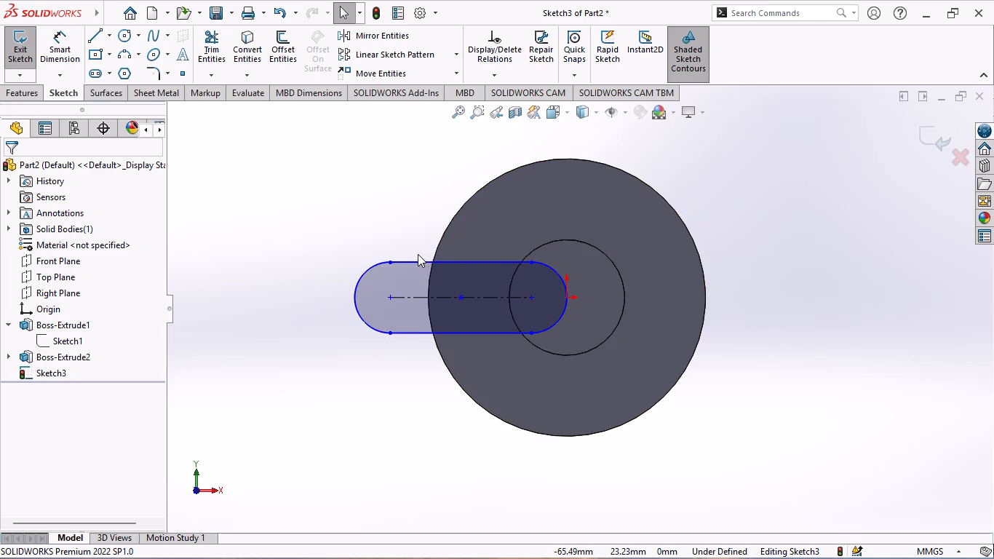
{"action": "middle_click", "coordinate": [266, 394]}
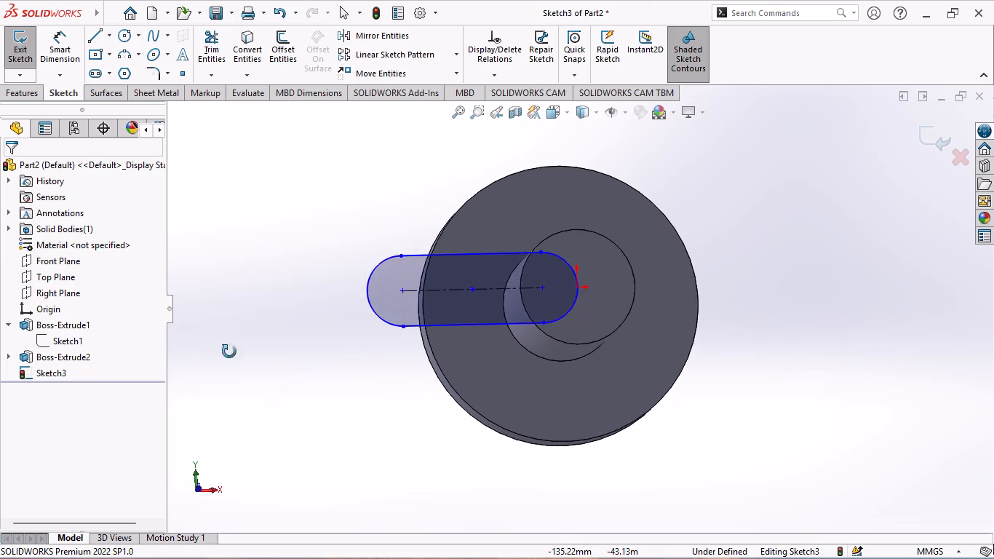
{"action": "left_click", "coordinate": [57, 39]}
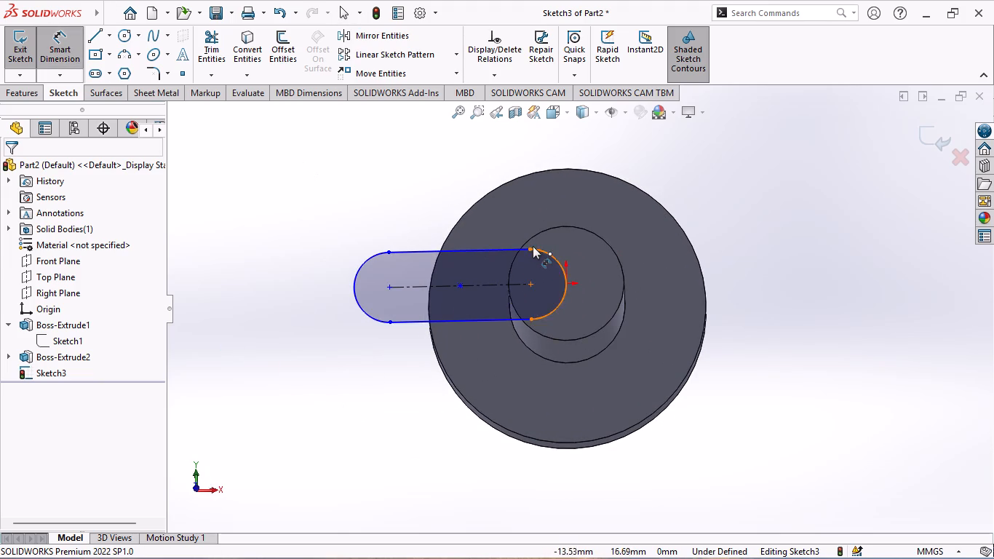
{"action": "left_click", "coordinate": [528, 247]}
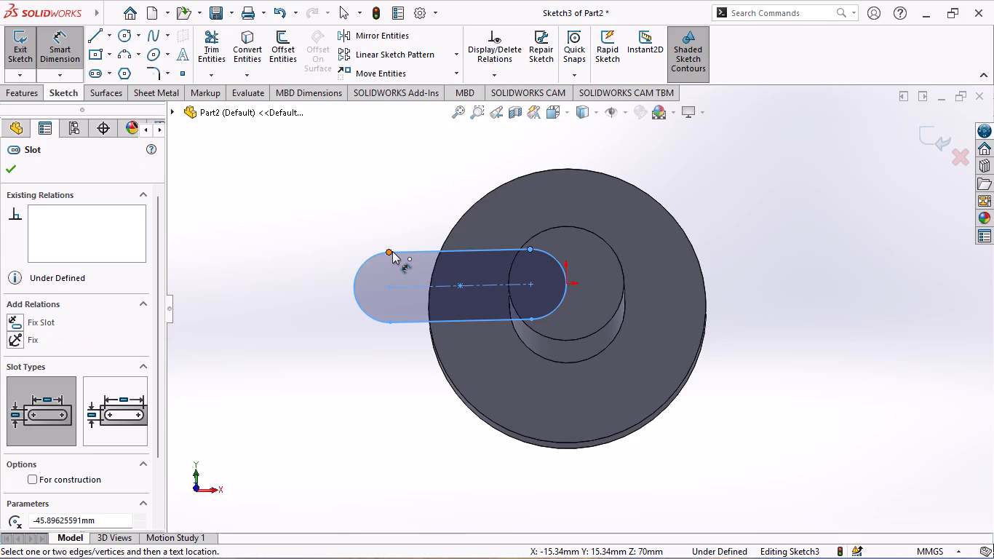
{"action": "left_click", "coordinate": [392, 251]}
{"action": "left_click", "coordinate": [405, 208]}
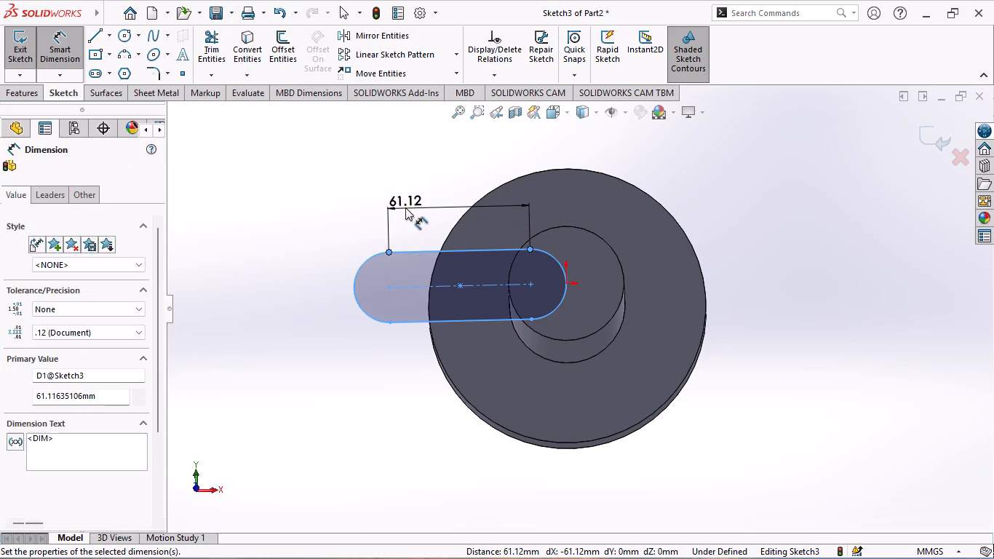
{"action": "type", "text": "80"}
{"action": "key", "text": "Return"}
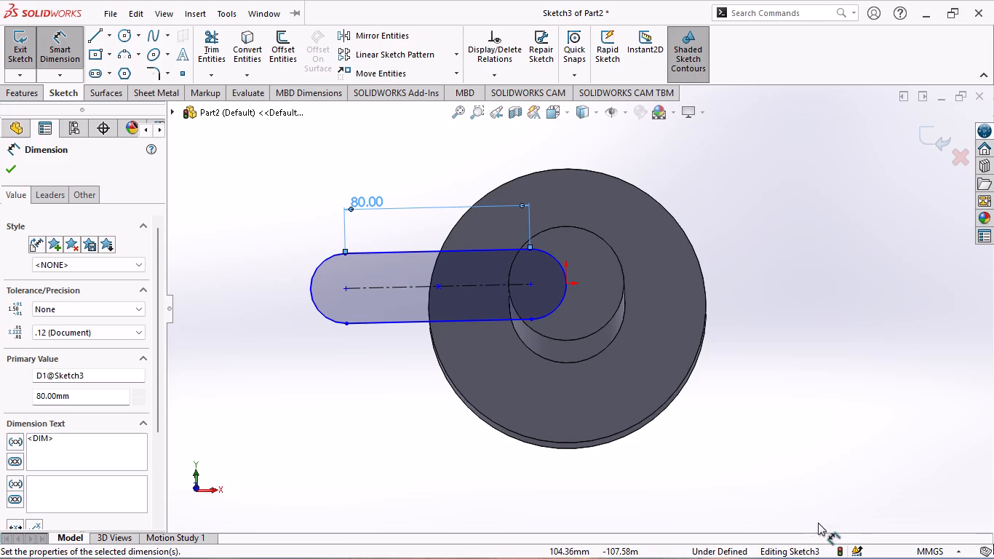
Dimension the radius of the slot's end arc farthest from the origin at 27.5 mm.
{"action": "left_click", "coordinate": [314, 291]}
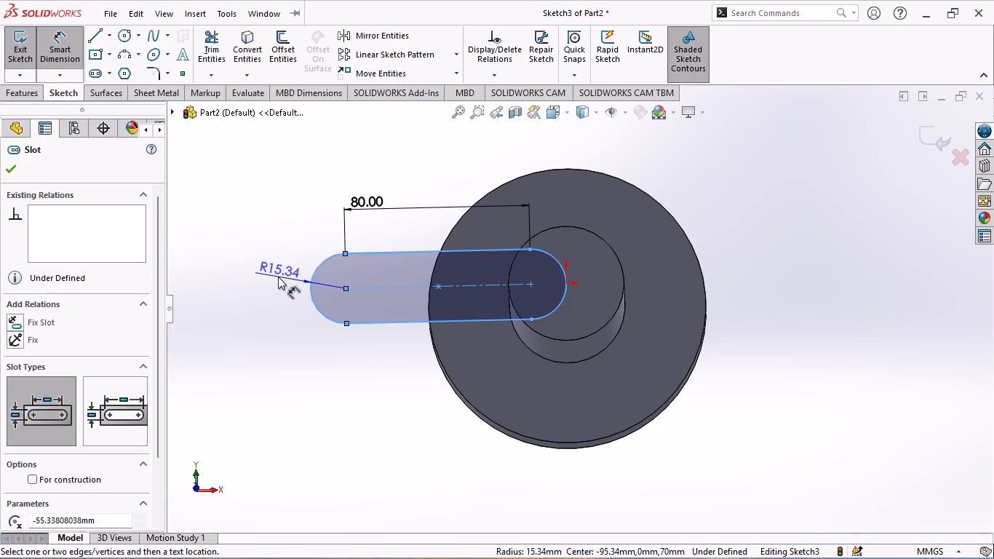
{"action": "left_click", "coordinate": [278, 277]}
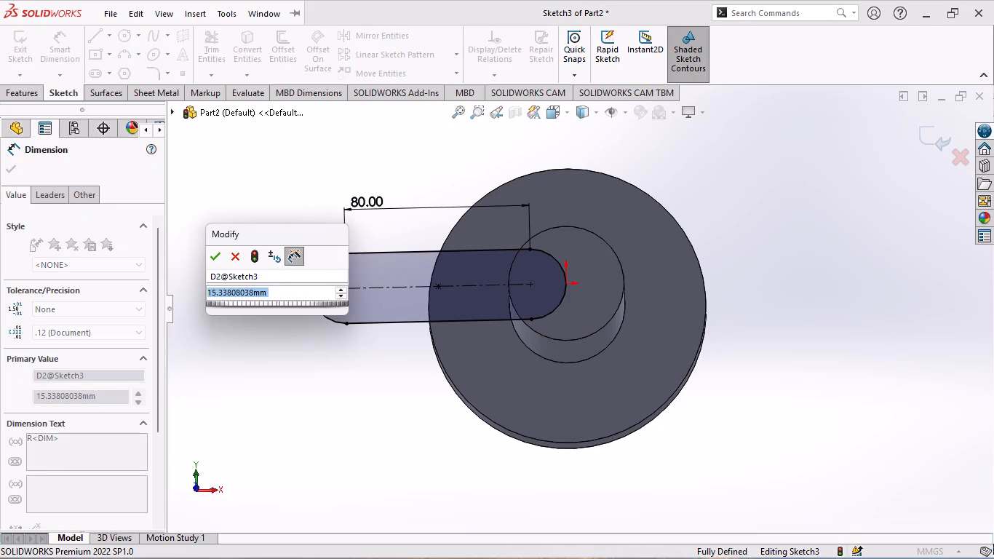
{"action": "type", "text": "27."}
{"action": "key", "text": "5"}
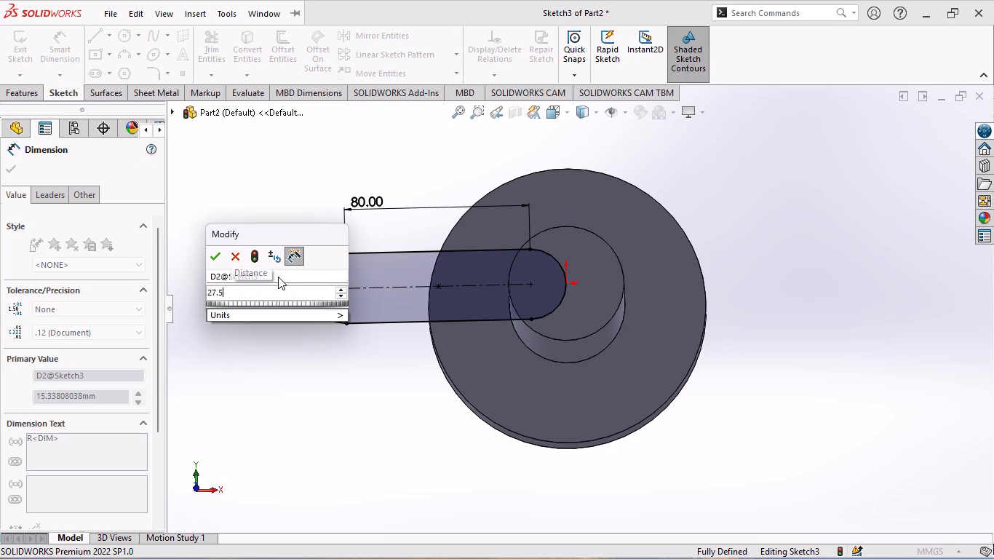
{"action": "key", "text": "Return"}
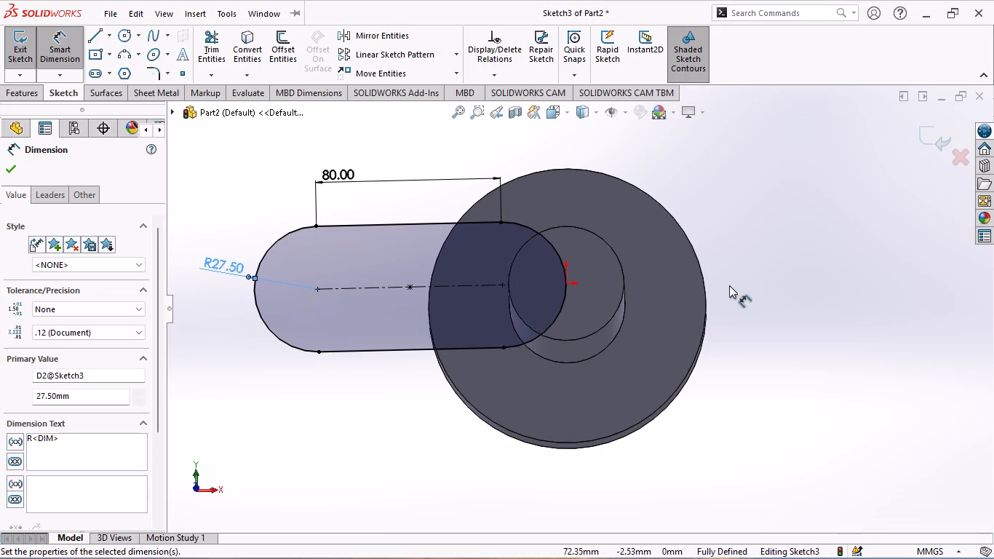
{"action": "left_click", "coordinate": [806, 302]}
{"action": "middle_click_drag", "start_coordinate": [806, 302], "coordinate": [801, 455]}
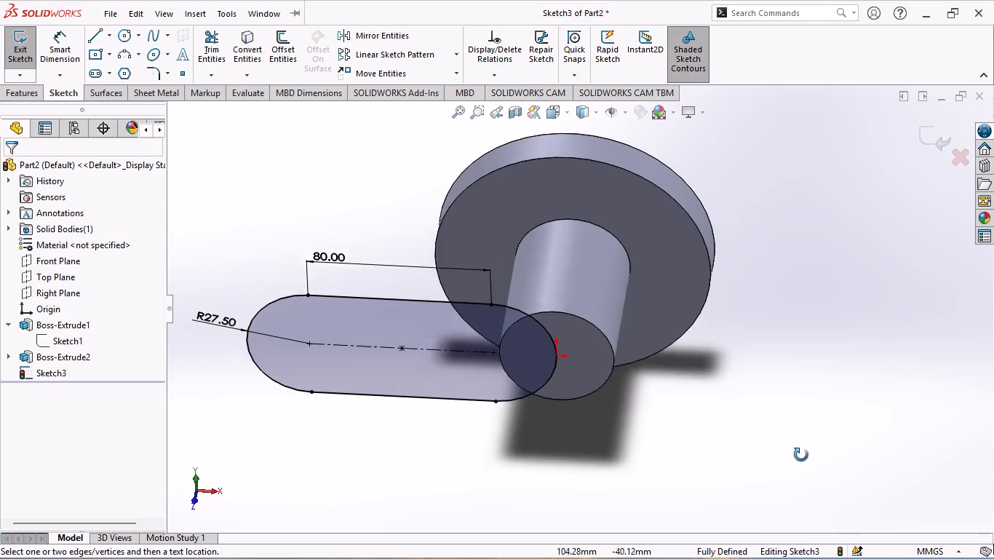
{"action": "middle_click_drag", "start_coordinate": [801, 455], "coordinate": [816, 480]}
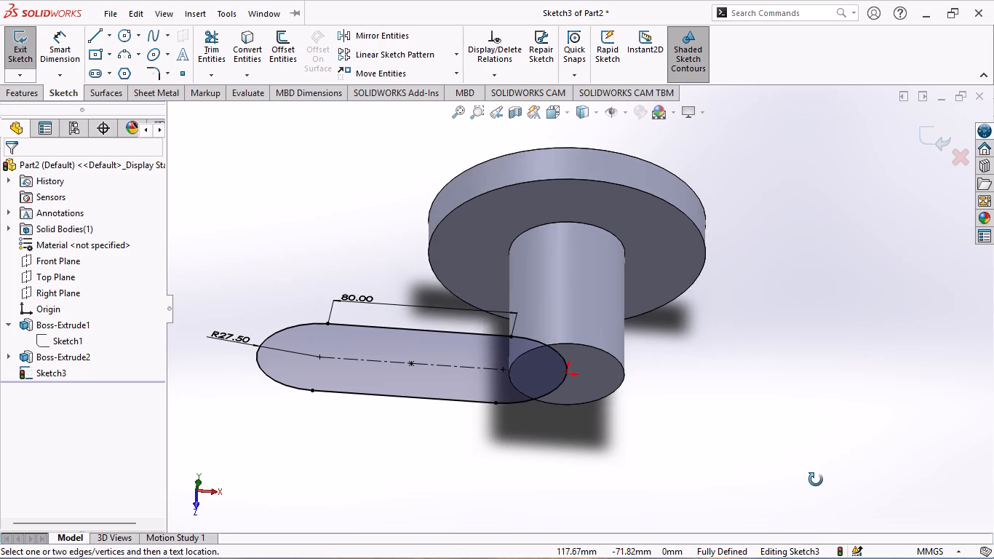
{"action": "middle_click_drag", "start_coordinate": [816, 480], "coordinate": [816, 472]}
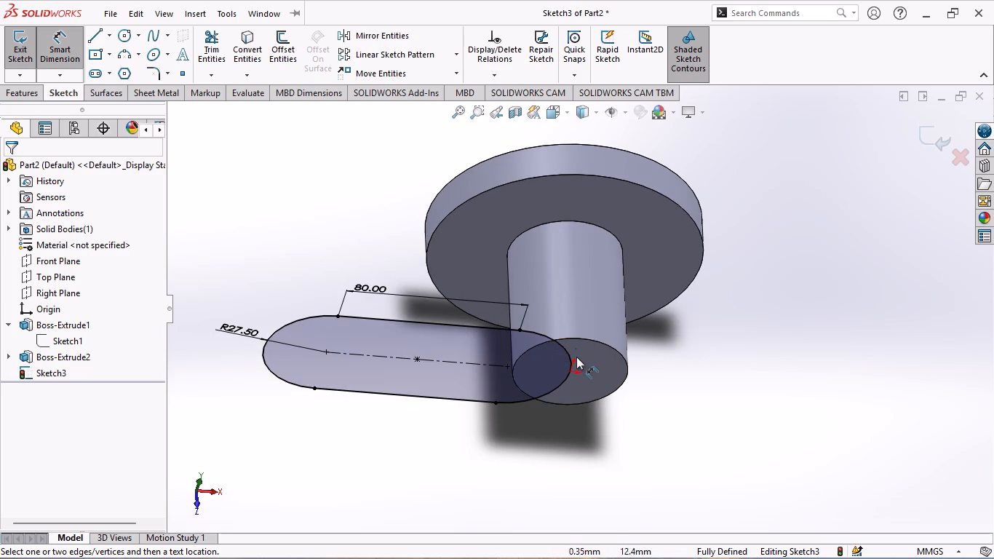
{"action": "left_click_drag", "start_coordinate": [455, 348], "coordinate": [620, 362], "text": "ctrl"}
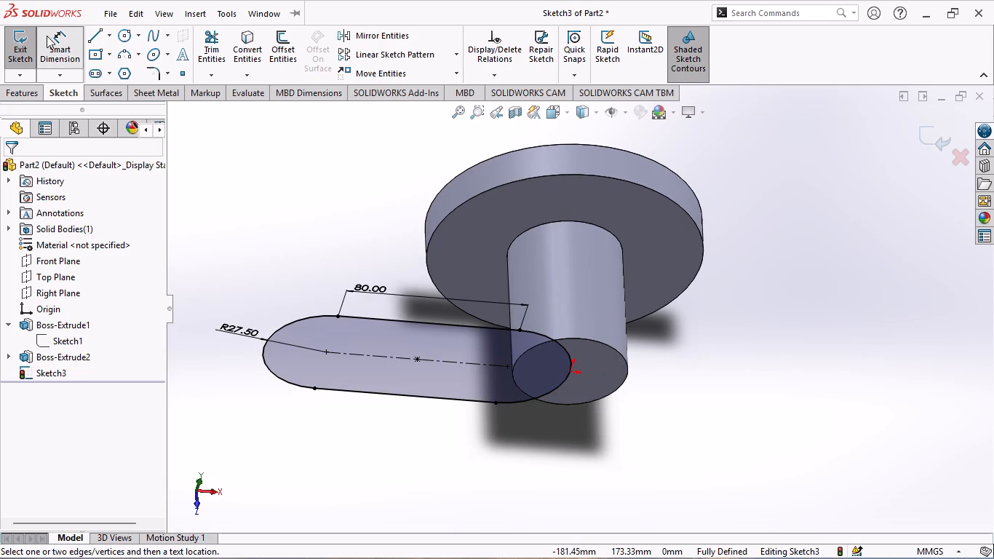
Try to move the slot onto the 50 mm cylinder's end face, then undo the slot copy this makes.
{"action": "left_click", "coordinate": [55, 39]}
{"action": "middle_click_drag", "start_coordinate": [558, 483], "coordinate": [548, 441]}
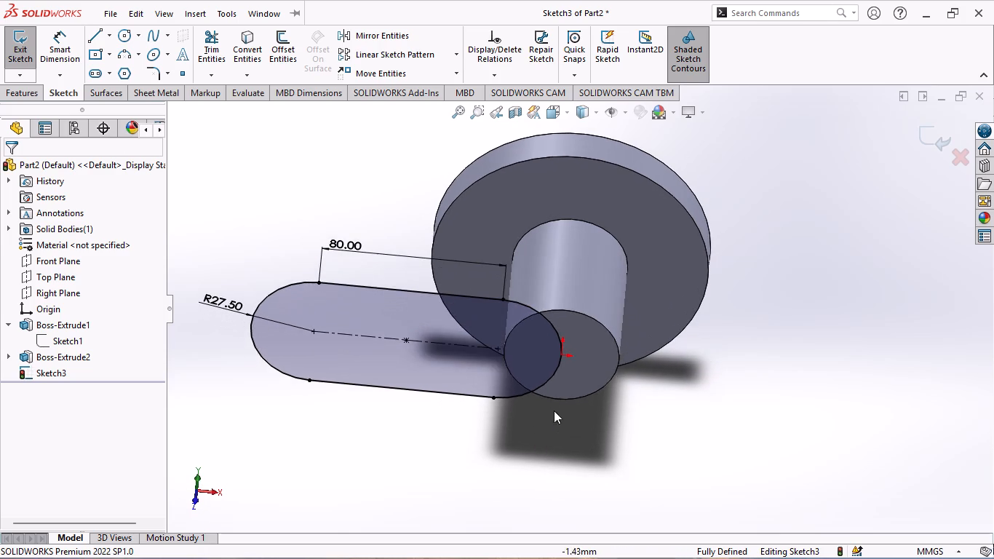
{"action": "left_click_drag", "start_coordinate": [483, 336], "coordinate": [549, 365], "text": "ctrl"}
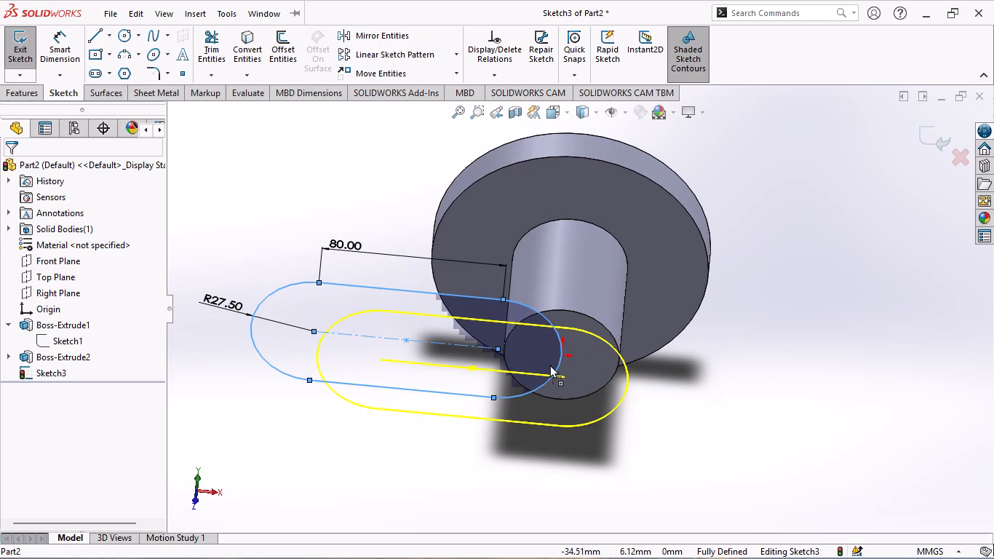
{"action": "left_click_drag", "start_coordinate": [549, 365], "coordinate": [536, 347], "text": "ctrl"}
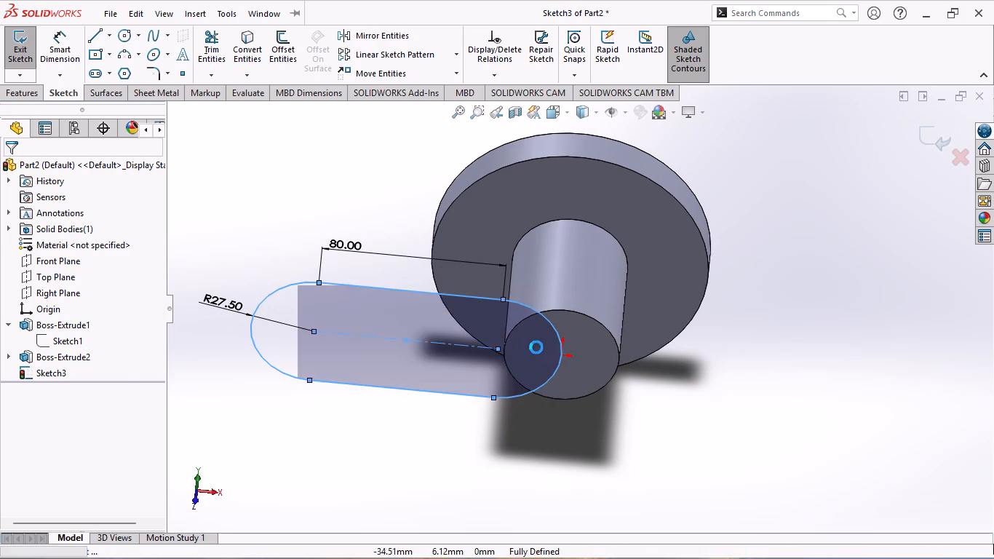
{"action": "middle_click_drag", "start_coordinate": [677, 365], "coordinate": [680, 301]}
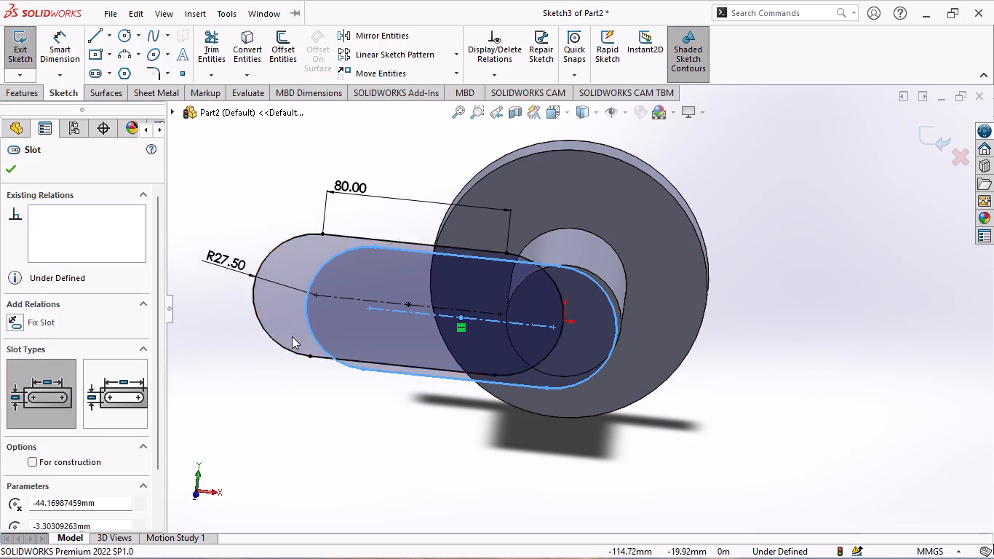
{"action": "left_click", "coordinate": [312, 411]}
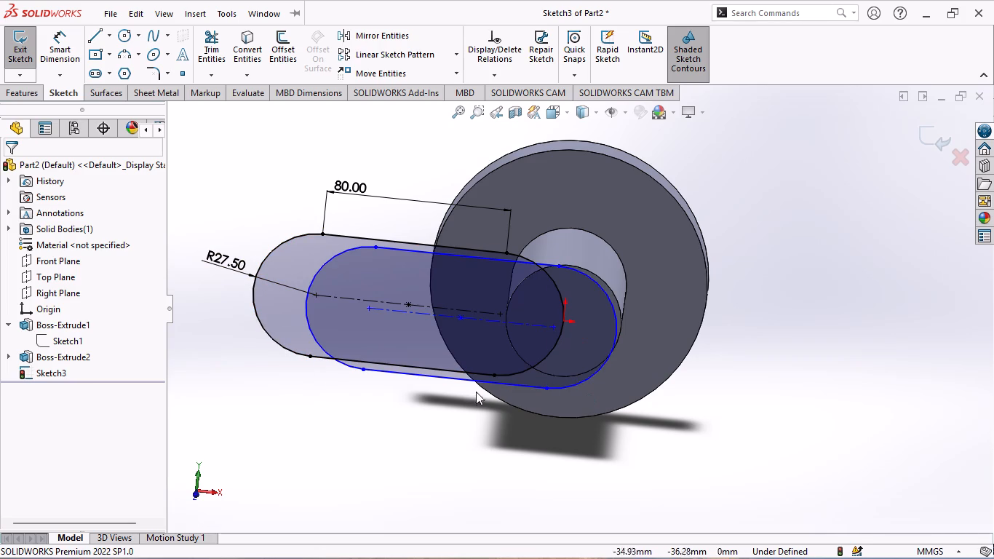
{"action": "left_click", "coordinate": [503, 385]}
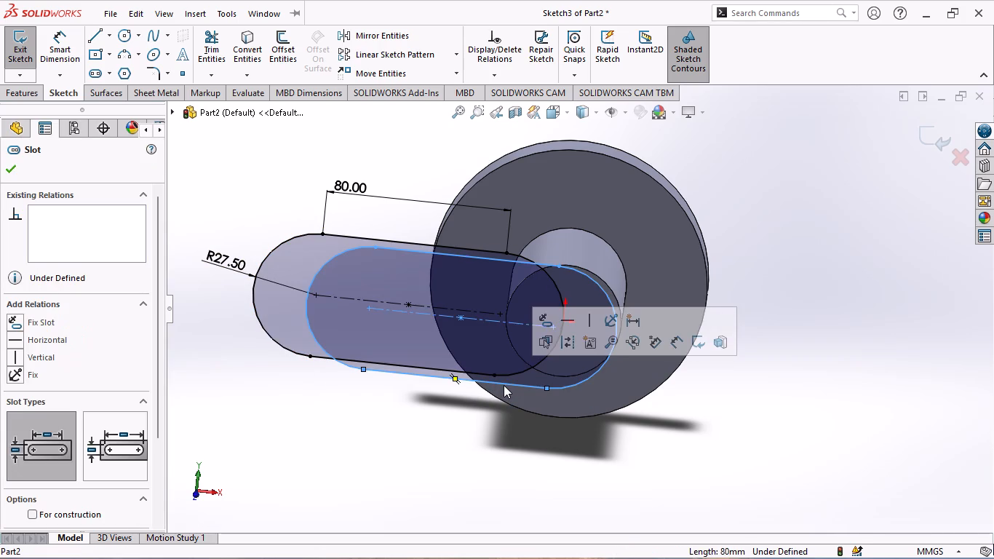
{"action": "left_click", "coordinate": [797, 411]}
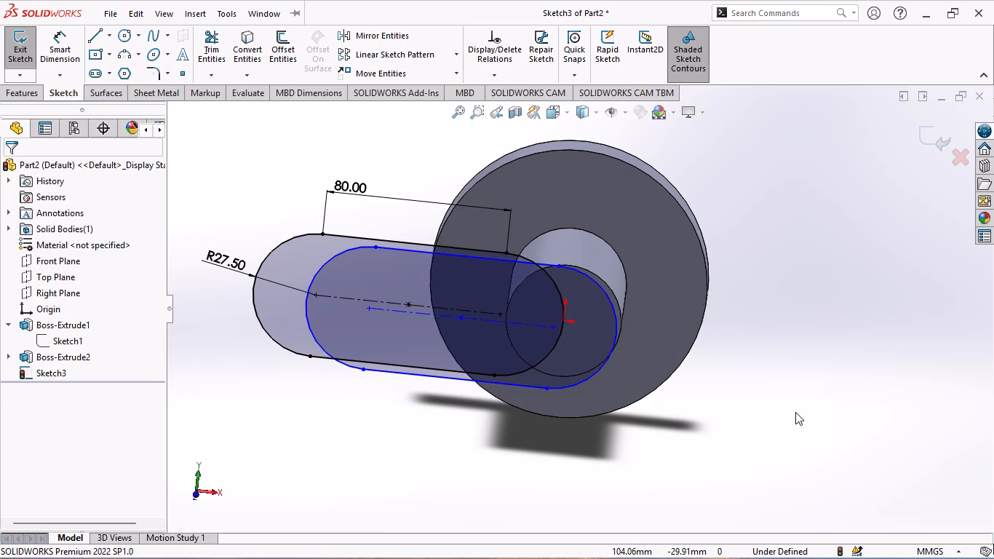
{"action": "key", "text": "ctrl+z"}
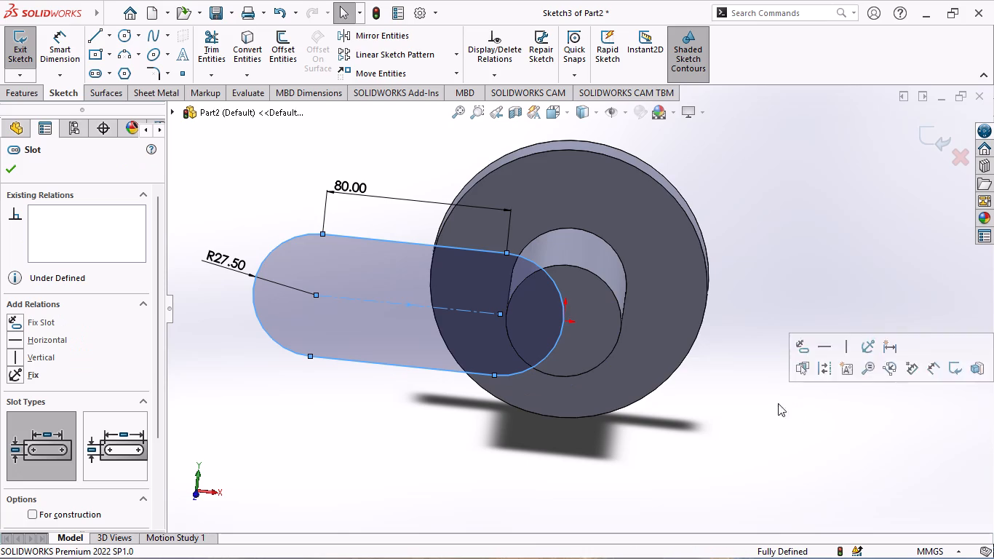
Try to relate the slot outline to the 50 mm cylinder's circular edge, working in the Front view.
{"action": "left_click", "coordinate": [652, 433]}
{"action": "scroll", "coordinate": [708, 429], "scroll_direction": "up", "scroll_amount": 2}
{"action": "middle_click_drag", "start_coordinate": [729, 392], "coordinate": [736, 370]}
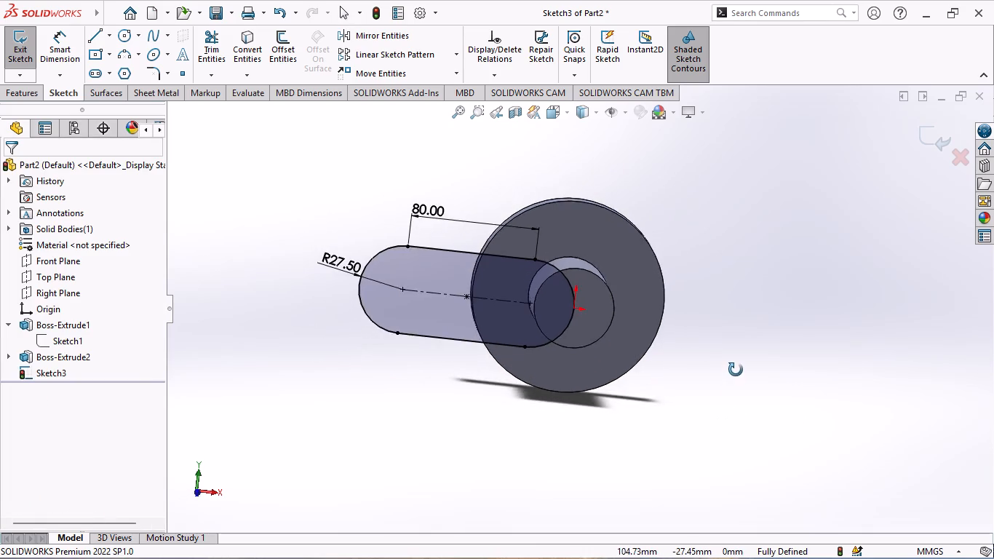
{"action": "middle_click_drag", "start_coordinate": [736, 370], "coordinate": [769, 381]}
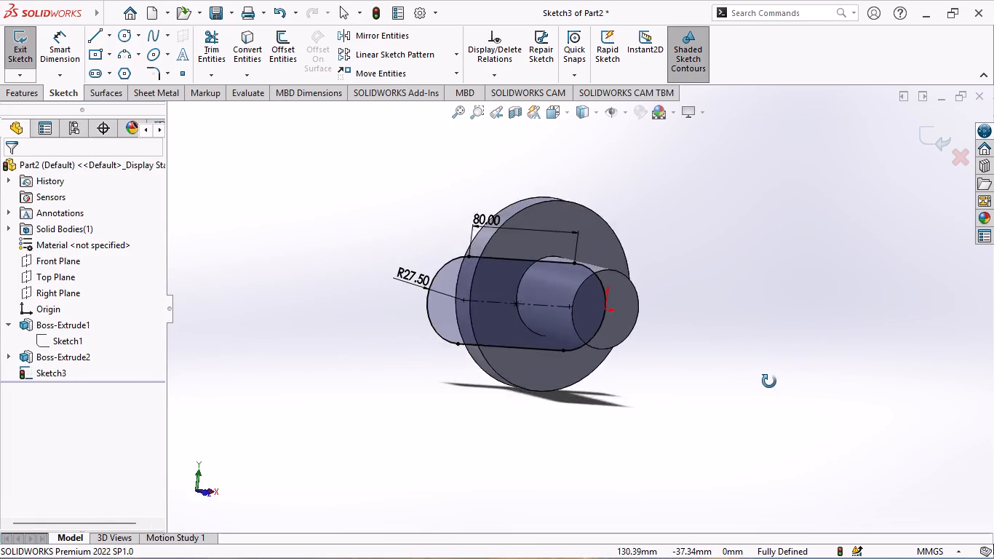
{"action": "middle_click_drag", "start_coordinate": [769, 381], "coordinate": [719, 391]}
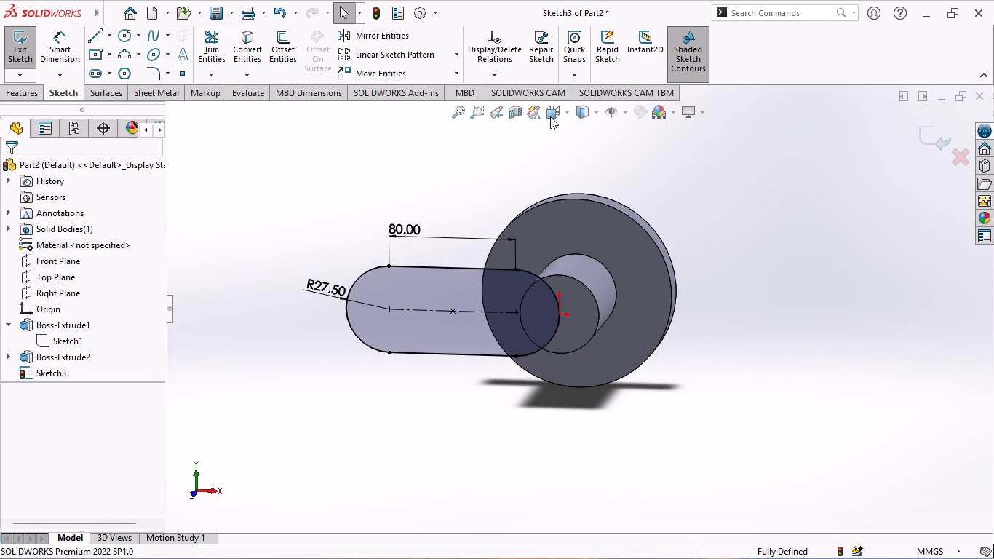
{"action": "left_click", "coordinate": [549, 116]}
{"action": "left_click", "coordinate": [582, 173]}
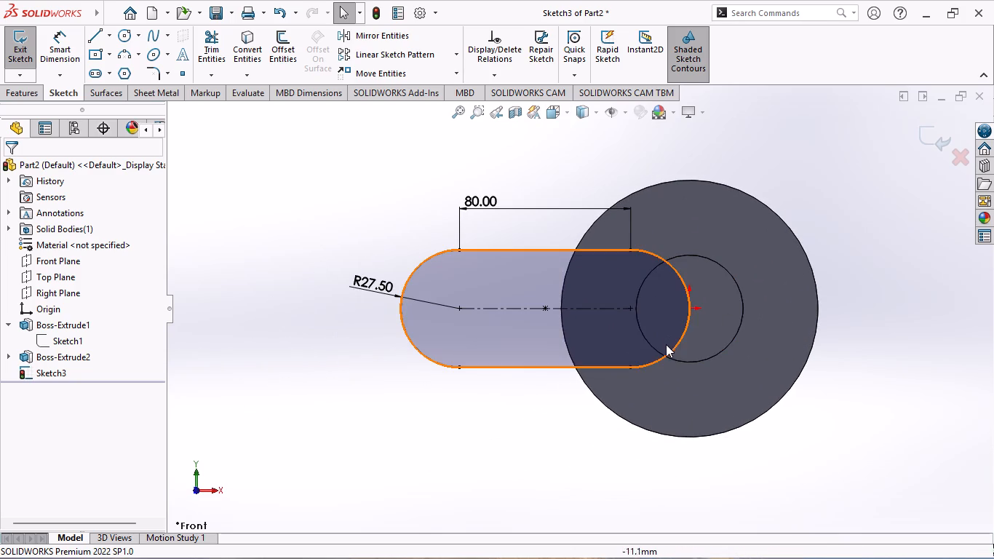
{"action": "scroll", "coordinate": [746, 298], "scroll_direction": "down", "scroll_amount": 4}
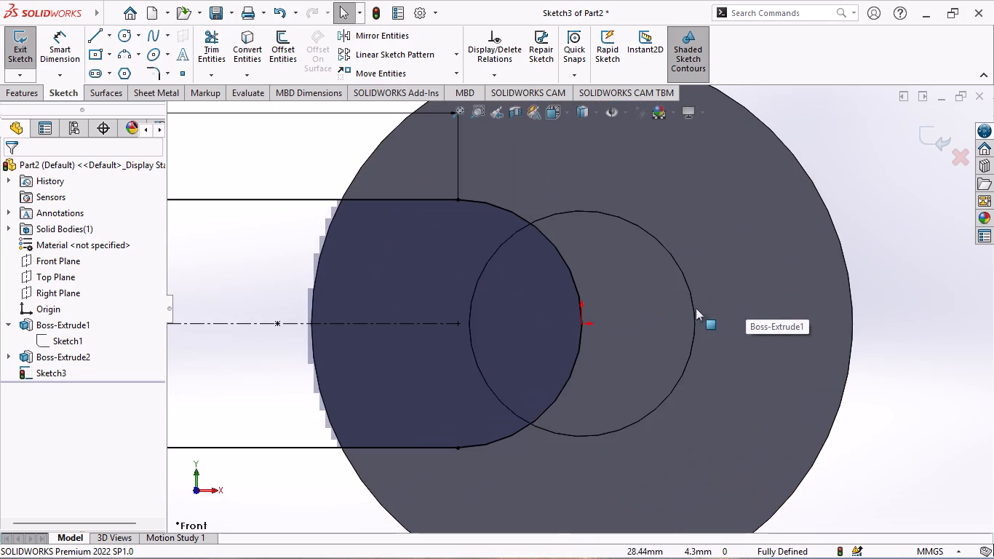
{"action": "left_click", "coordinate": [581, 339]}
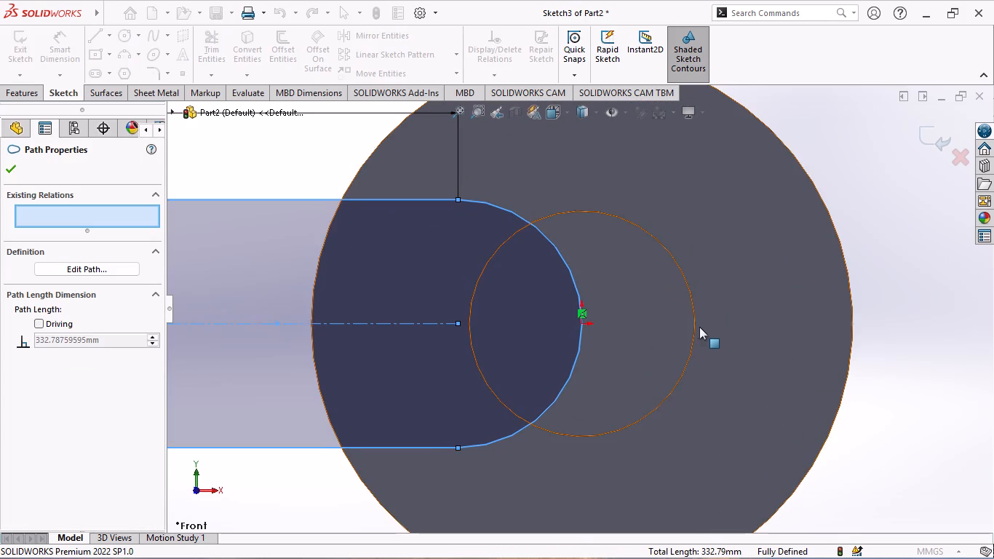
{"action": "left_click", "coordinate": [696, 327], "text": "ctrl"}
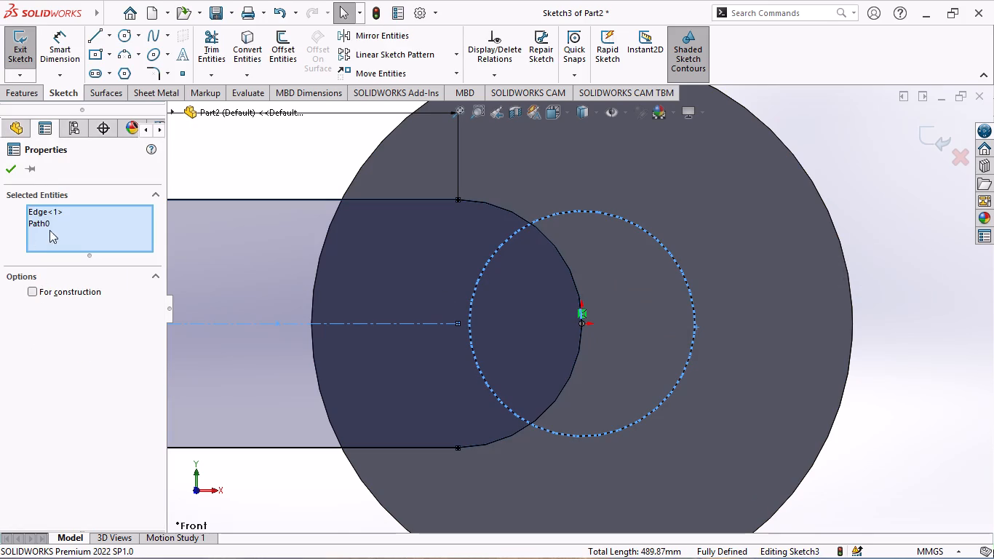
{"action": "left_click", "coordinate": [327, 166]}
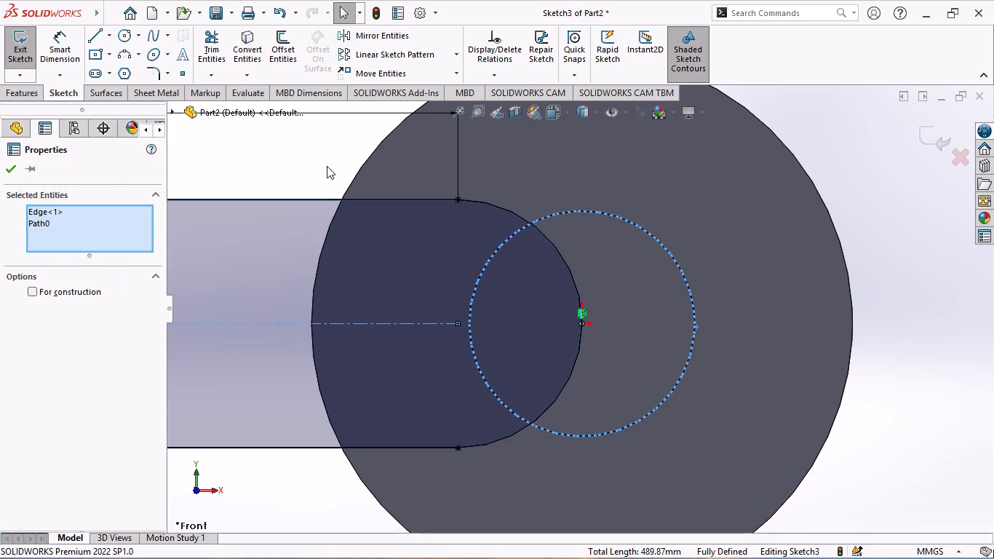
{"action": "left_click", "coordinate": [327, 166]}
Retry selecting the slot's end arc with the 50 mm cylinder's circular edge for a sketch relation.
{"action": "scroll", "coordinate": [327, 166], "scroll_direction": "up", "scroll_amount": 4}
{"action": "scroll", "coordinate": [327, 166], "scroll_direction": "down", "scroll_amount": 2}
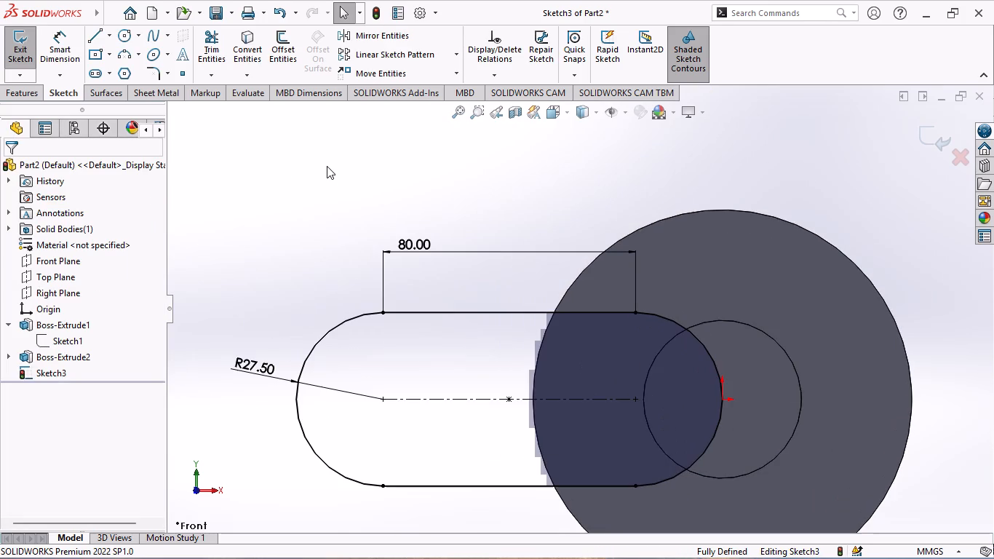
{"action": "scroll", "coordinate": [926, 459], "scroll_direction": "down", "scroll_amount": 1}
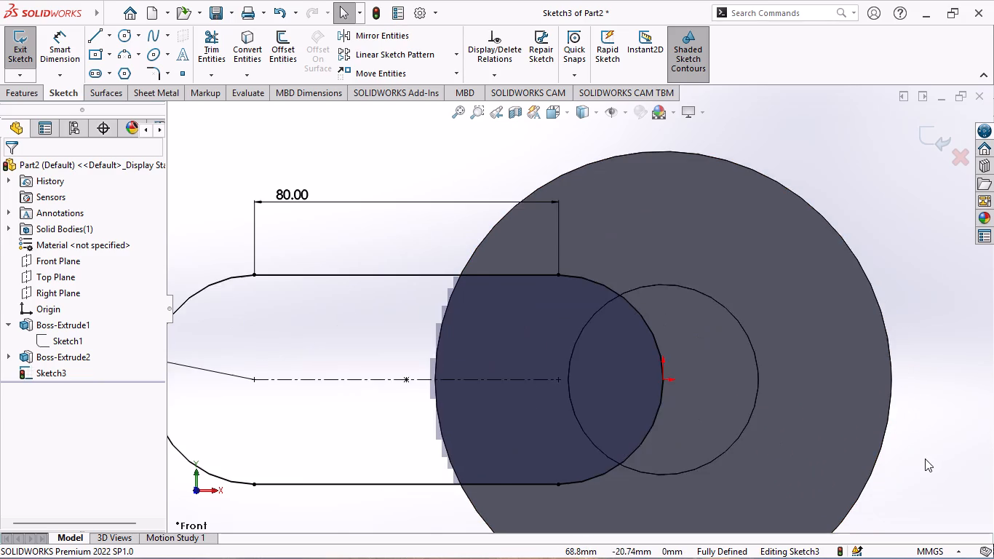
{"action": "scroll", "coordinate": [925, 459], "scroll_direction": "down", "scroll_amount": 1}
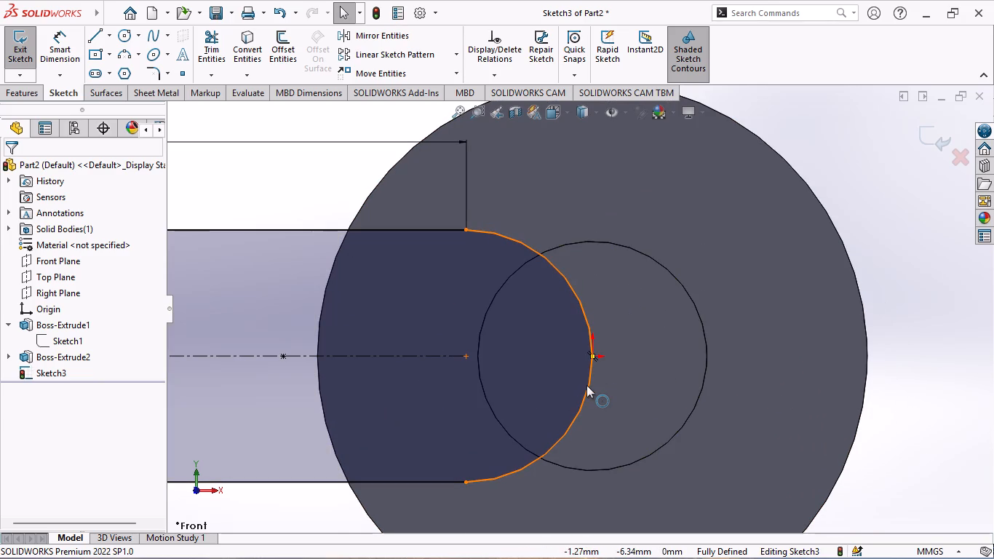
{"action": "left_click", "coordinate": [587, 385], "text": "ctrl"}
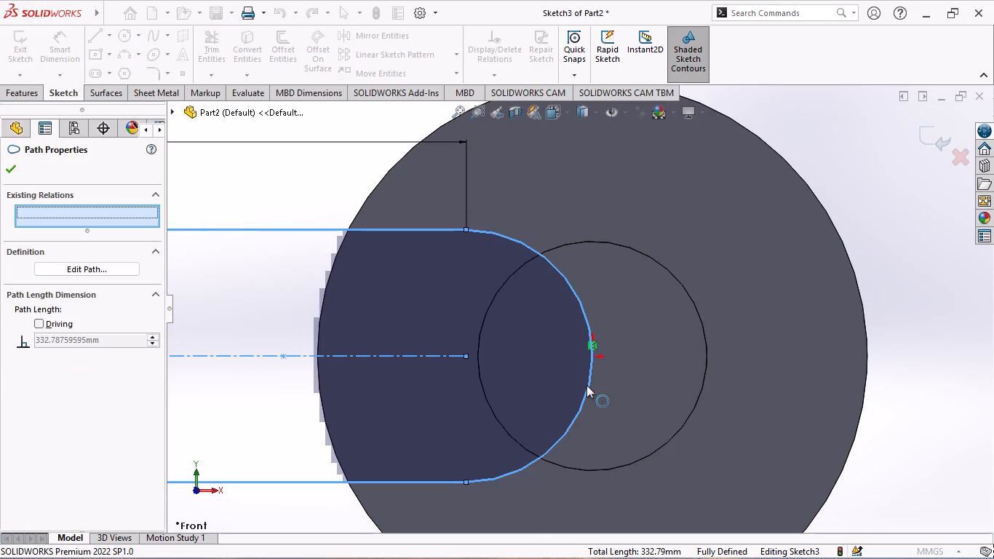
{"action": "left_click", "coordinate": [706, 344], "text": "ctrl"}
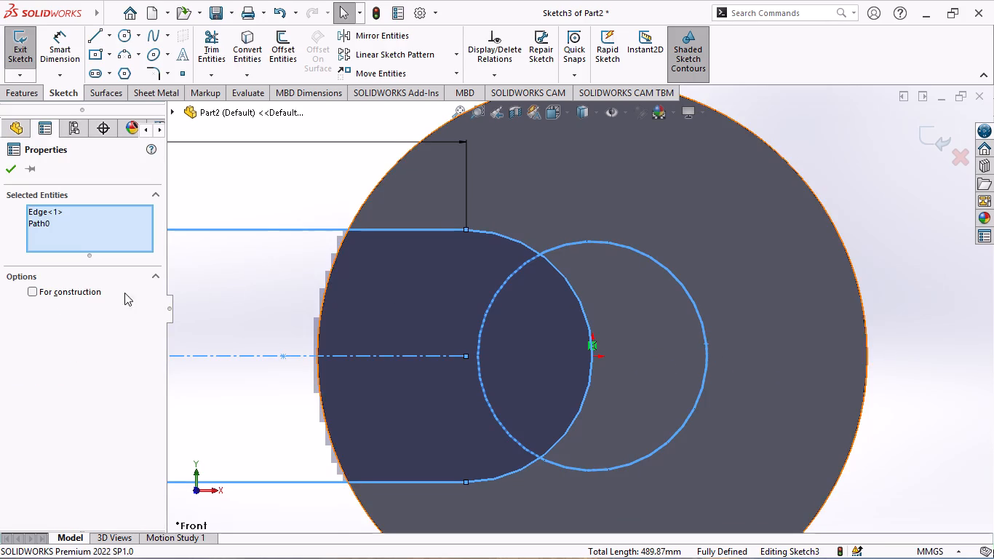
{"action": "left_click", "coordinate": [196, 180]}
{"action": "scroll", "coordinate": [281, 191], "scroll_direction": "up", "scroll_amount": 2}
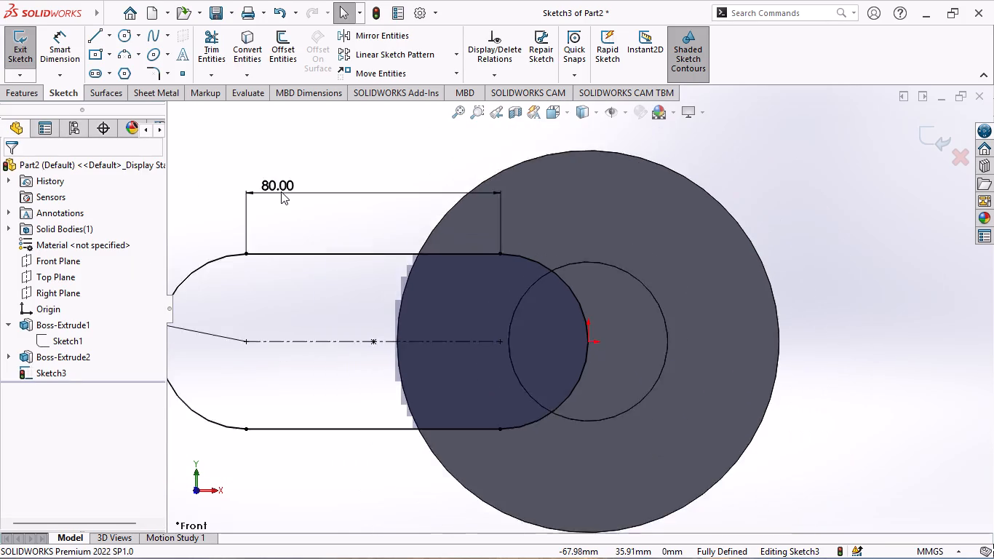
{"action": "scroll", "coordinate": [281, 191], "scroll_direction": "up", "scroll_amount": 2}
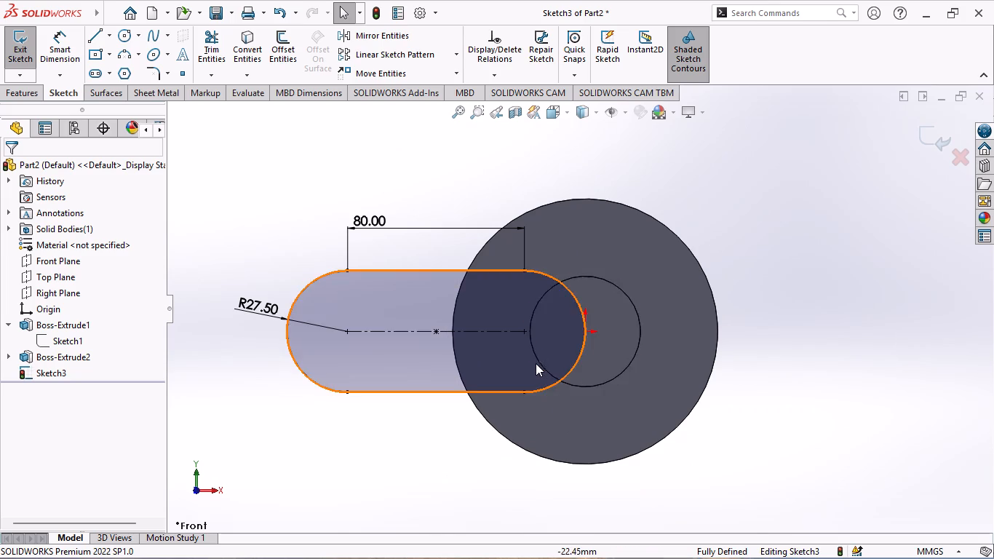
Undo the slot's radius and length dimensions, its Coincident relation to the origin, and the slot itself.
{"action": "key", "text": "ctrl+z"}
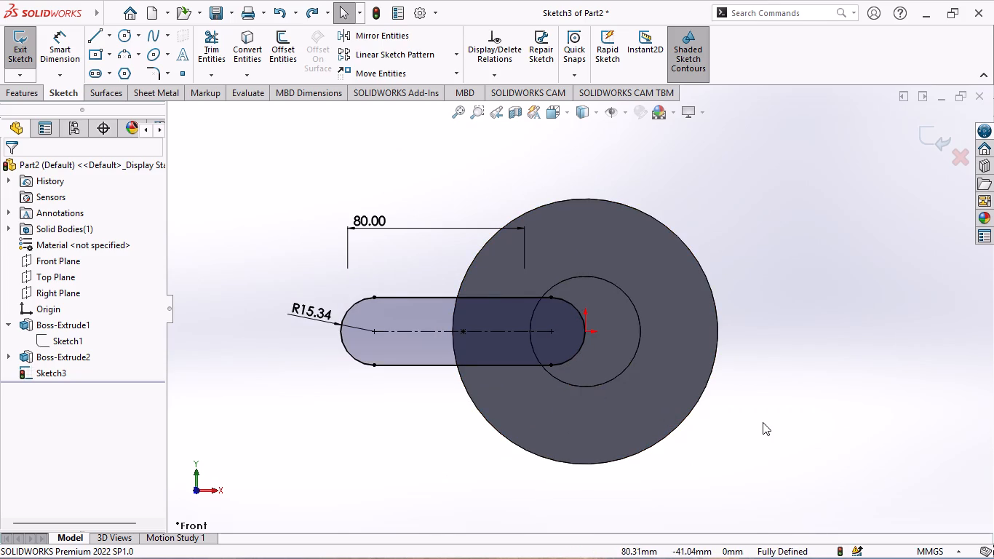
{"action": "key", "text": "ctrl+z"}
{"action": "key", "text": "ctrl+z"}
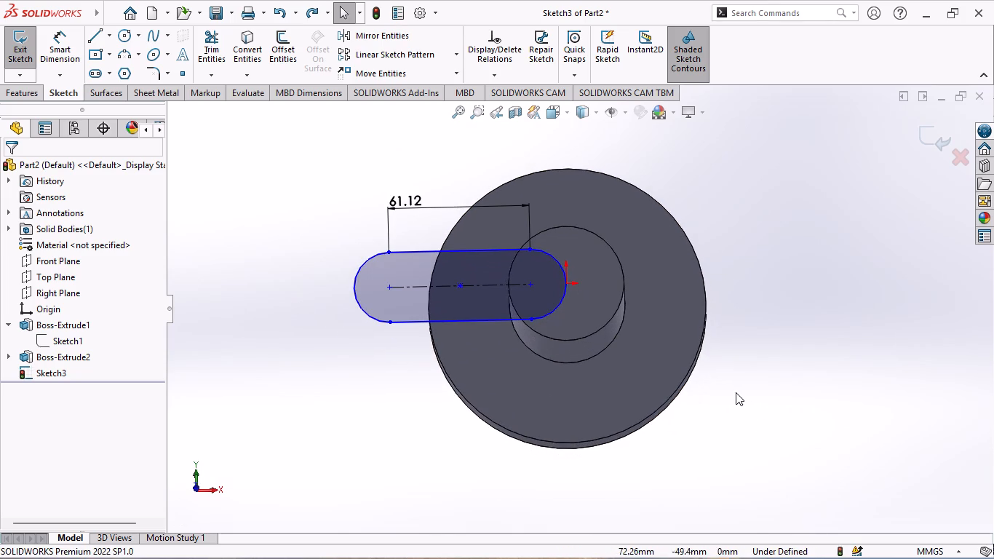
{"action": "key", "text": "ctrl+z"}
{"action": "key", "text": "ctrl+z"}
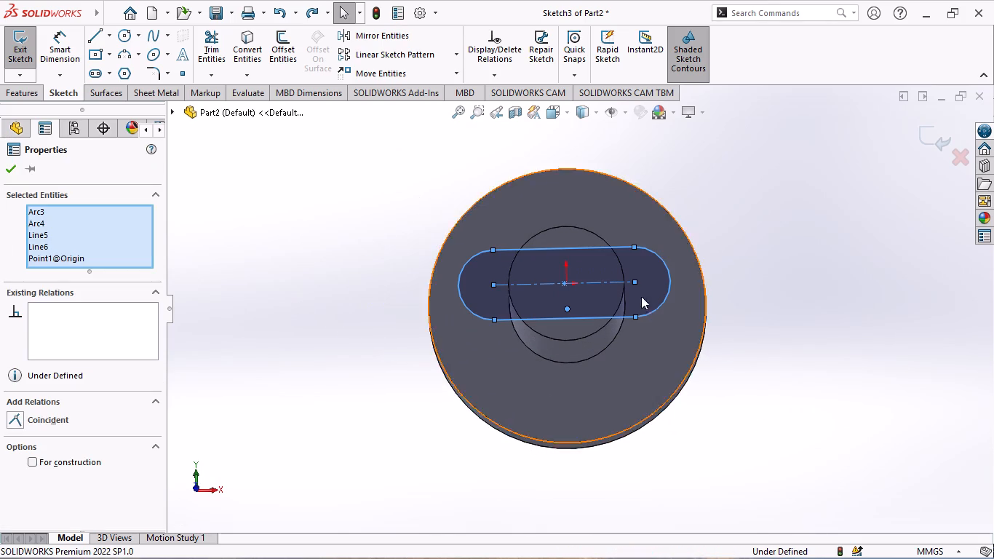
{"action": "scroll", "coordinate": [600, 301], "scroll_direction": "down", "scroll_amount": 5}
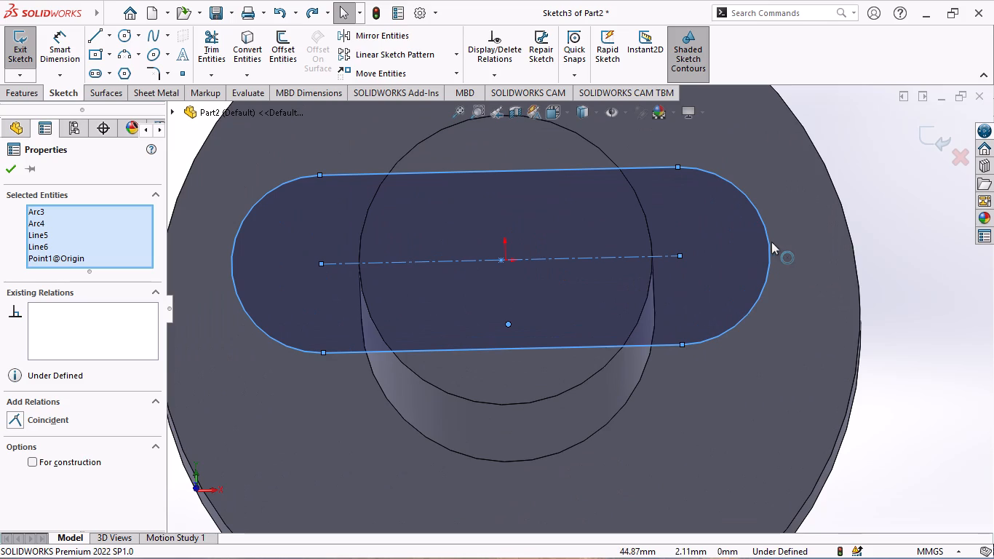
{"action": "middle_click_drag", "start_coordinate": [798, 301], "coordinate": [787, 376]}
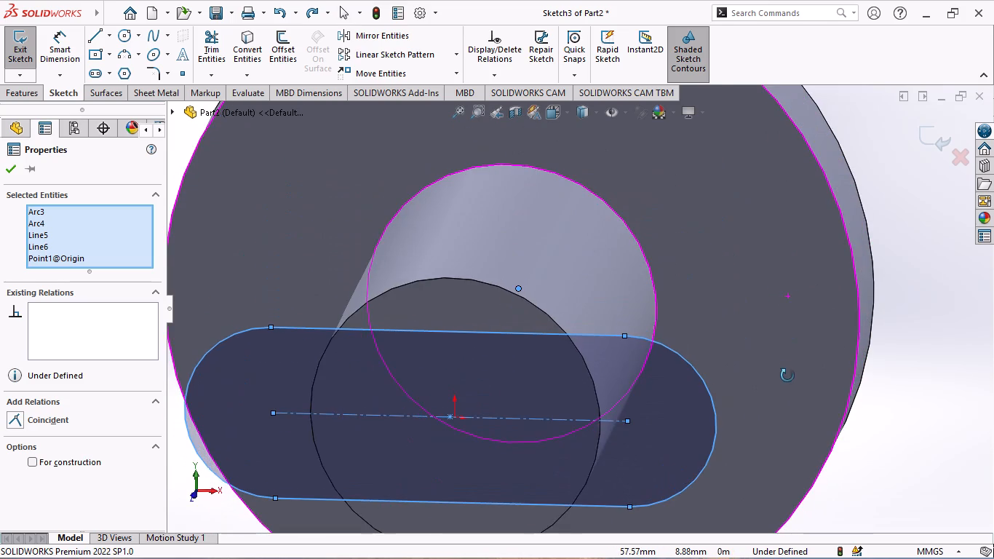
{"action": "middle_click_drag", "start_coordinate": [787, 376], "coordinate": [800, 378]}
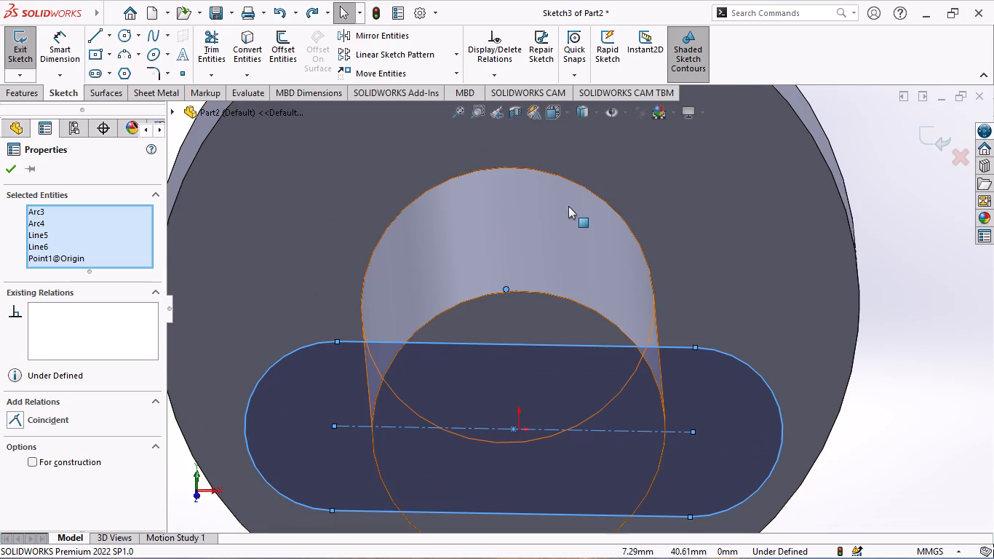
{"action": "key", "text": "ctrl+z"}
Sketch a horizontal straight slot with one end centre on the 50 mm cylinder's edge, about 71 mm between centres and 38 mm wide.
{"action": "scroll", "coordinate": [698, 266], "scroll_direction": "up", "scroll_amount": 4}
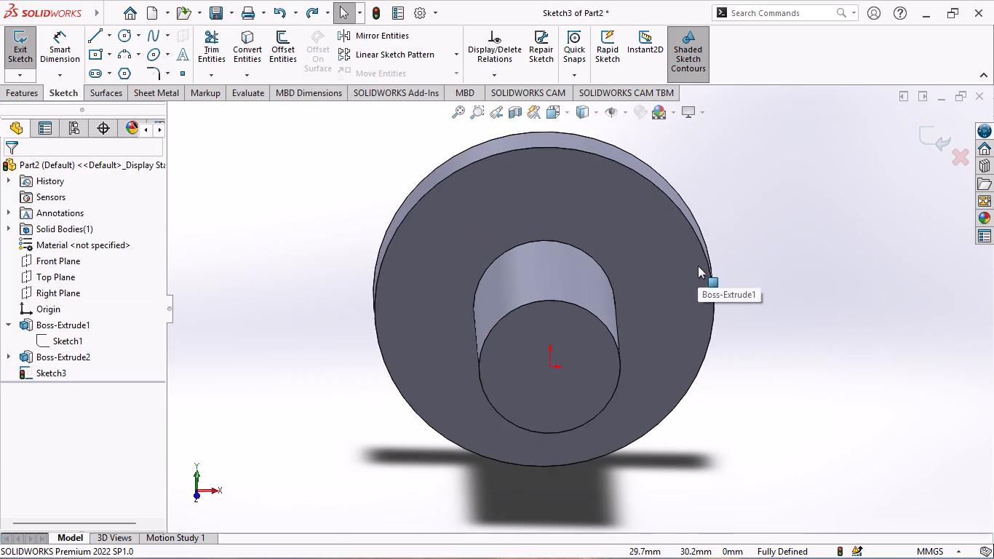
{"action": "scroll", "coordinate": [776, 379], "scroll_direction": "up", "scroll_amount": 1}
{"action": "middle_click_drag", "start_coordinate": [776, 379], "coordinate": [808, 299]}
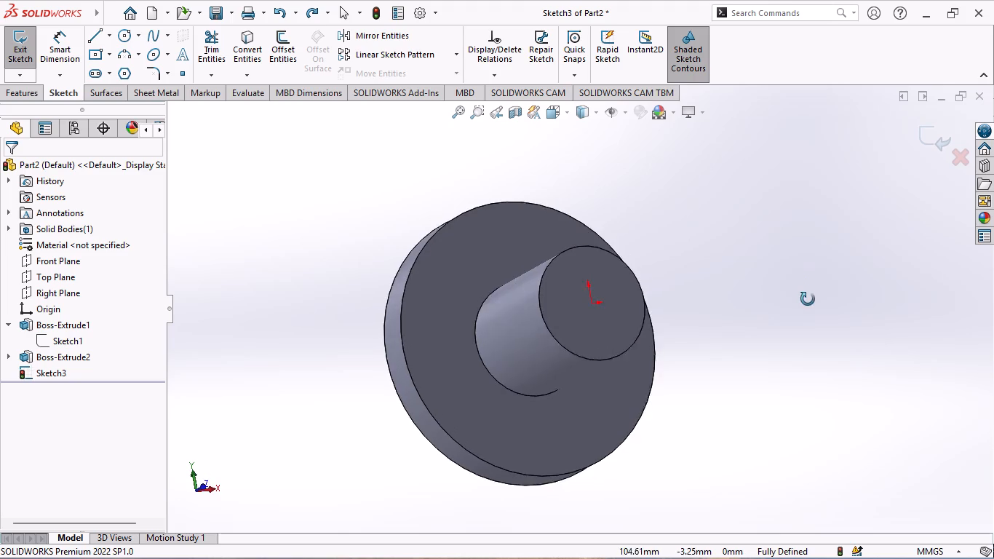
{"action": "middle_click_drag", "start_coordinate": [808, 299], "coordinate": [792, 342]}
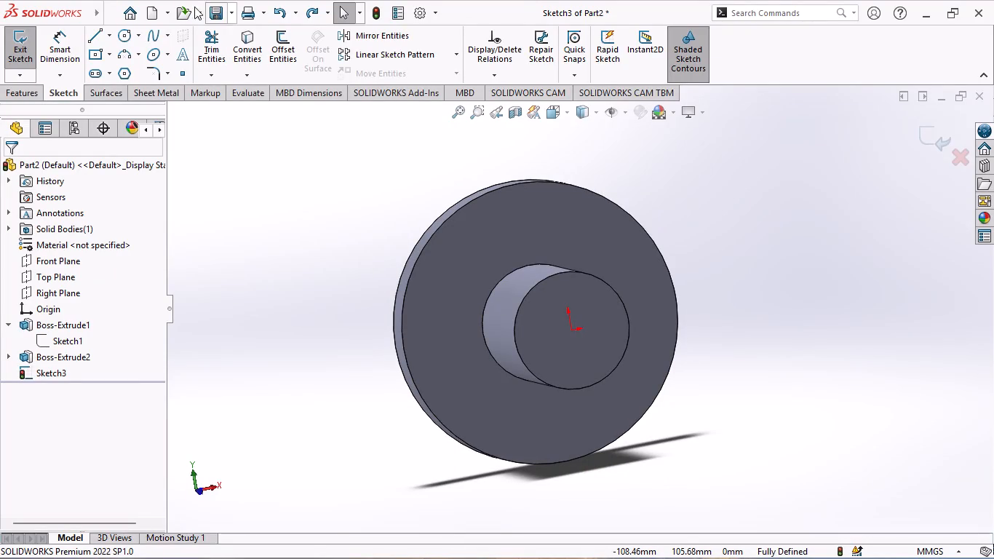
{"action": "left_click", "coordinate": [90, 76]}
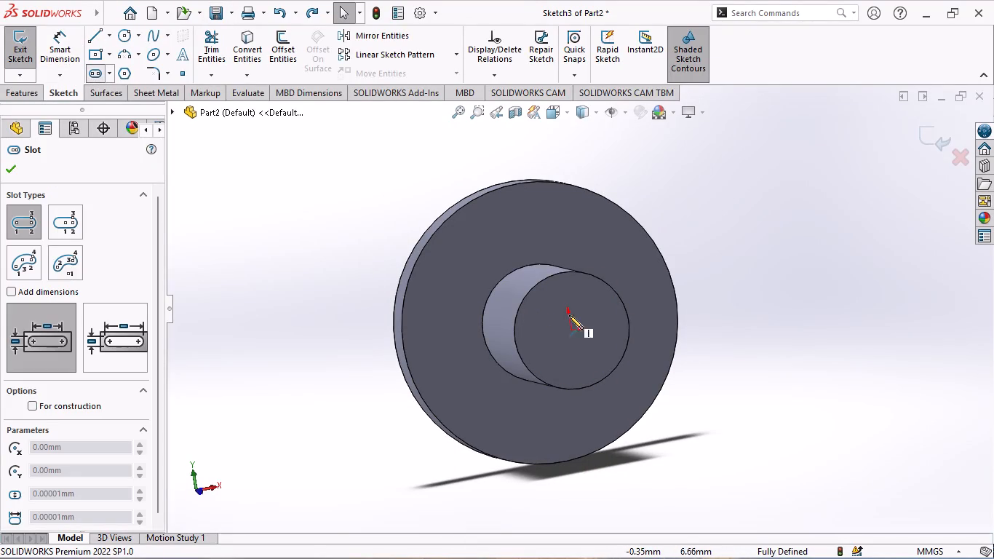
{"action": "left_click", "coordinate": [628, 322]}
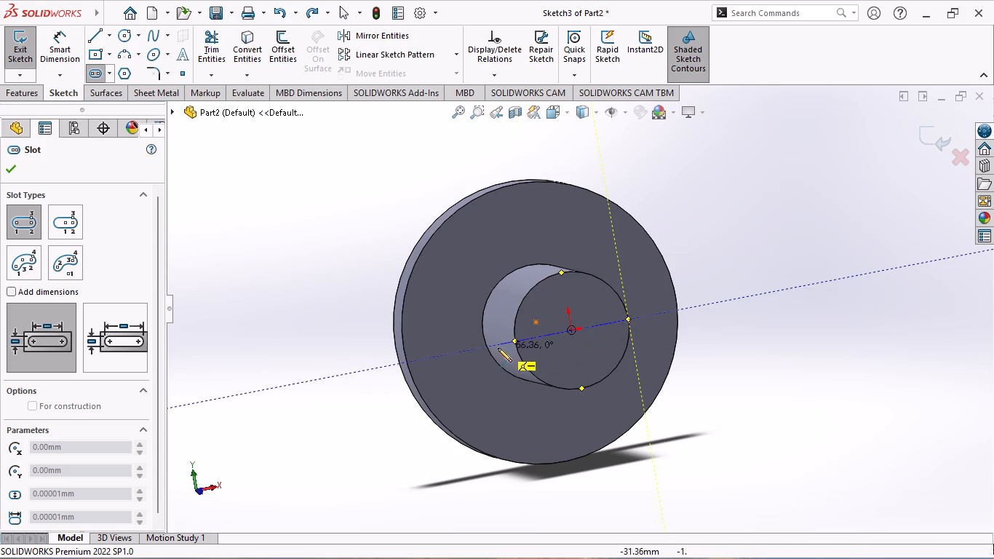
{"action": "left_click", "coordinate": [468, 349]}
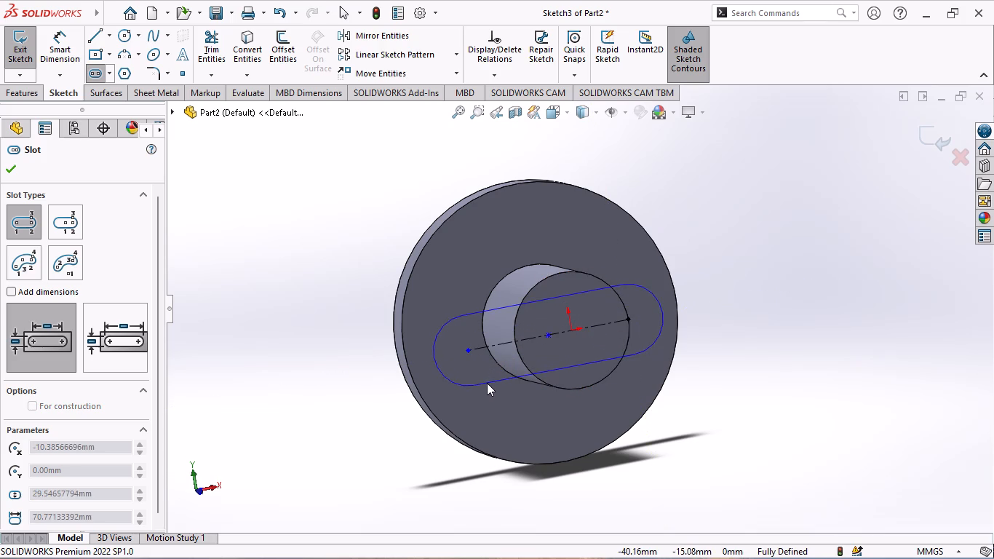
{"action": "left_click", "coordinate": [490, 392]}
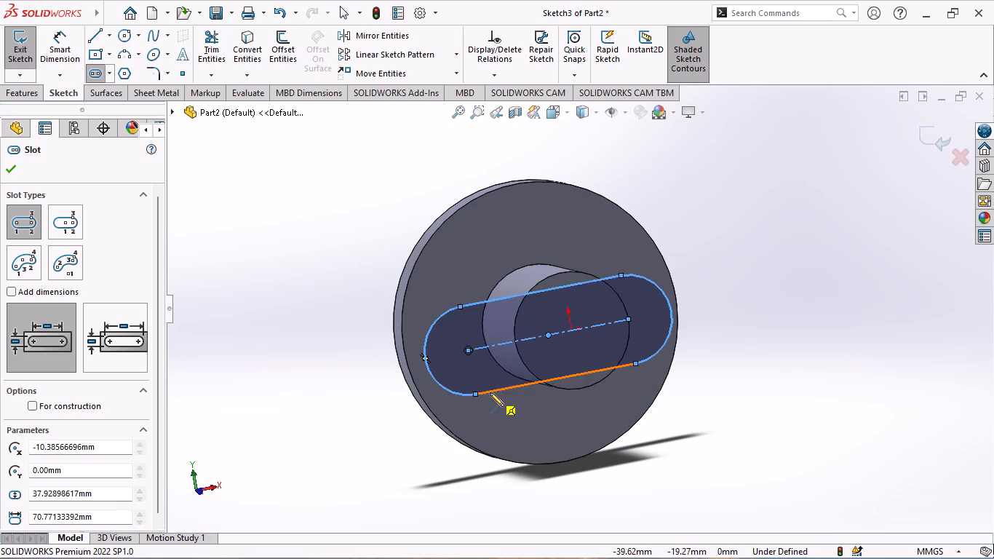
Dimension the slot's straight side between its two upper endpoints and set its length to 80 mm.
{"action": "middle_click", "coordinate": [771, 336]}
{"action": "middle_click_drag", "start_coordinate": [785, 345], "coordinate": [762, 339]}
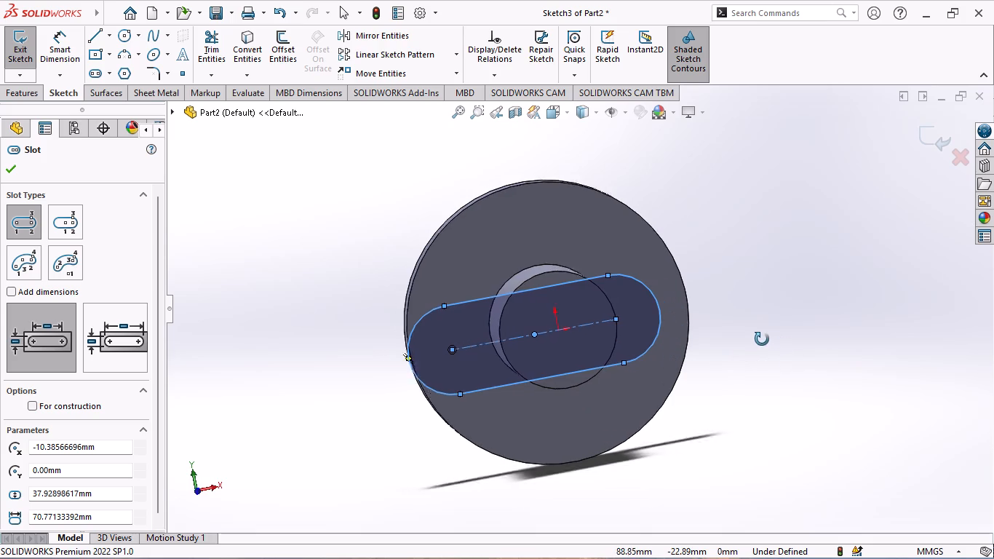
{"action": "middle_click_drag", "start_coordinate": [762, 339], "coordinate": [762, 408]}
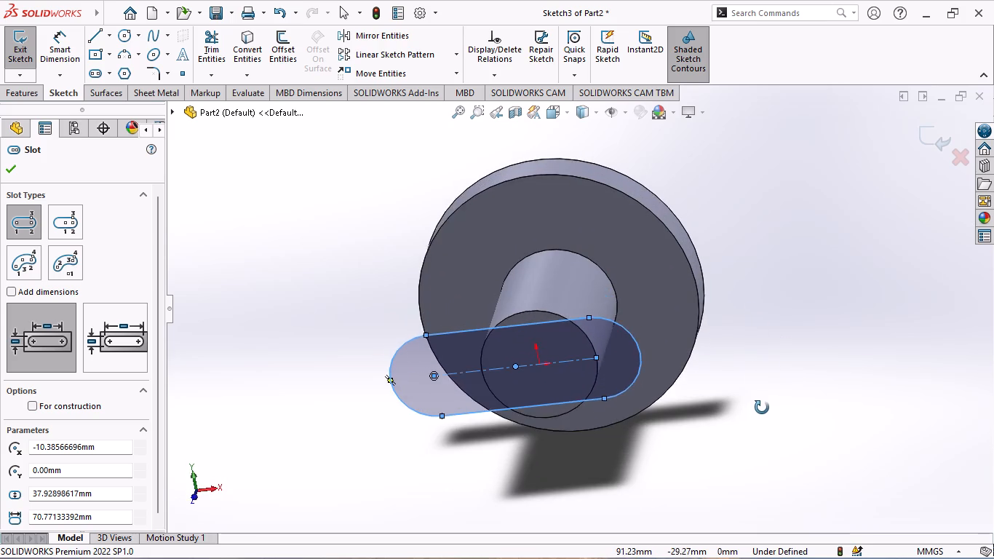
{"action": "middle_click_drag", "start_coordinate": [762, 408], "coordinate": [763, 410]}
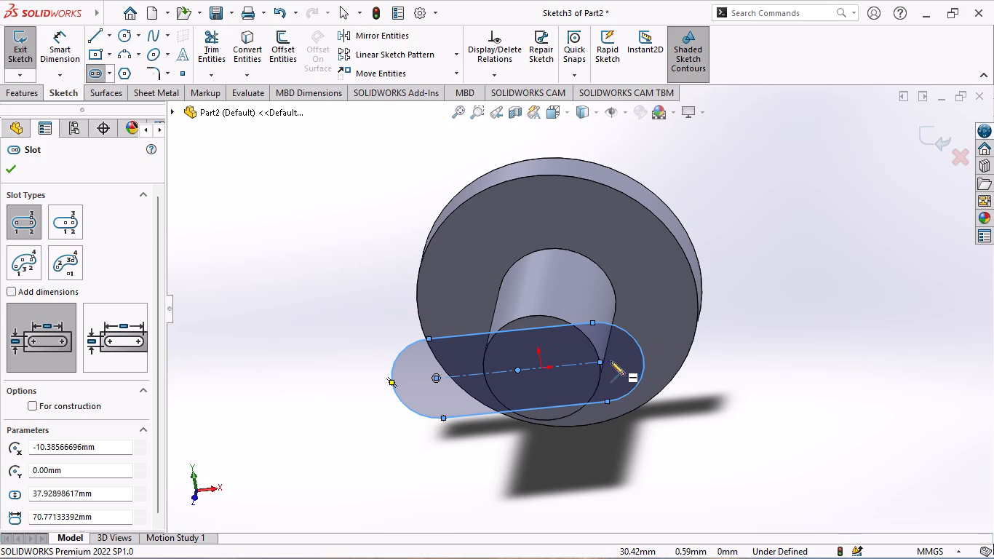
{"action": "middle_click_drag", "start_coordinate": [711, 372], "coordinate": [724, 303]}
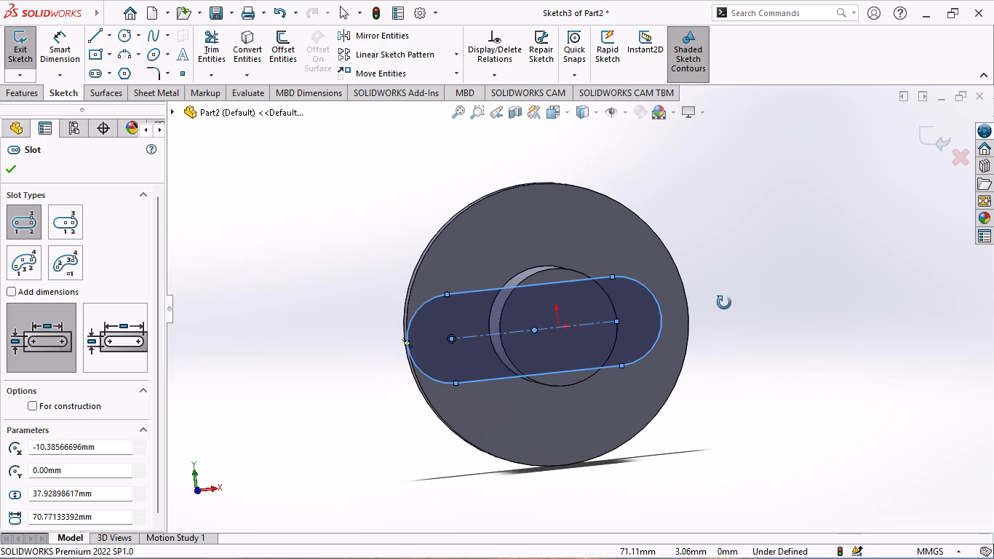
{"action": "middle_click_drag", "start_coordinate": [724, 303], "coordinate": [717, 342]}
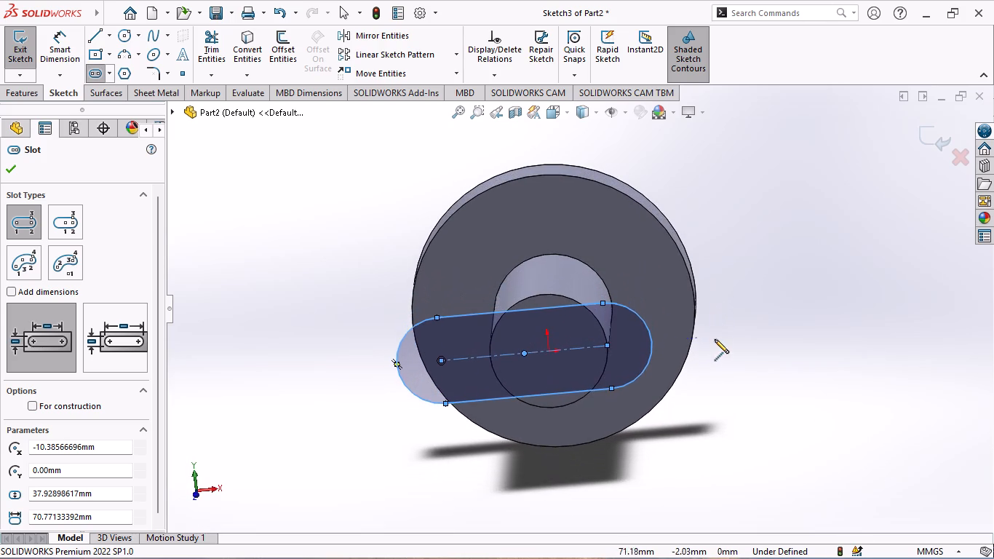
{"action": "left_click", "coordinate": [65, 42]}
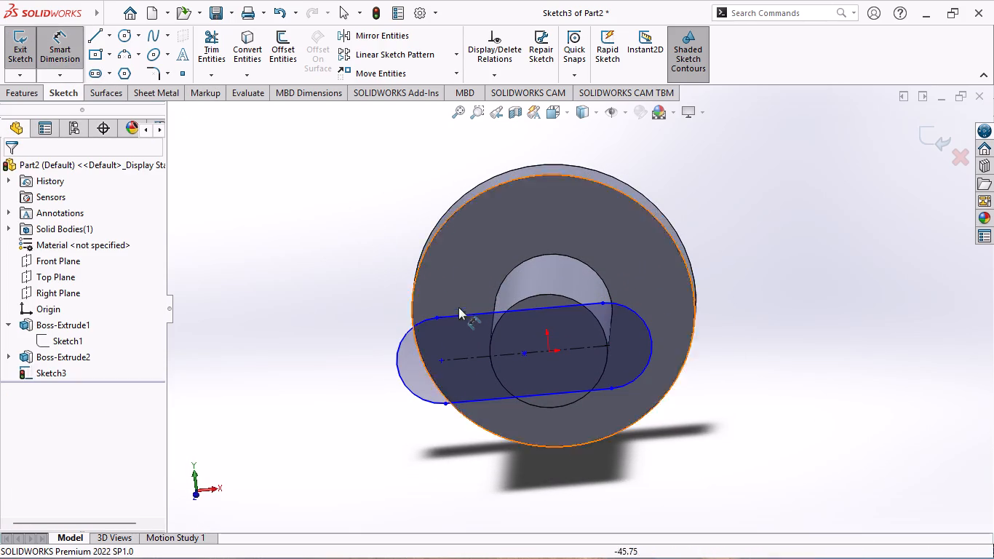
{"action": "left_click", "coordinate": [435, 316]}
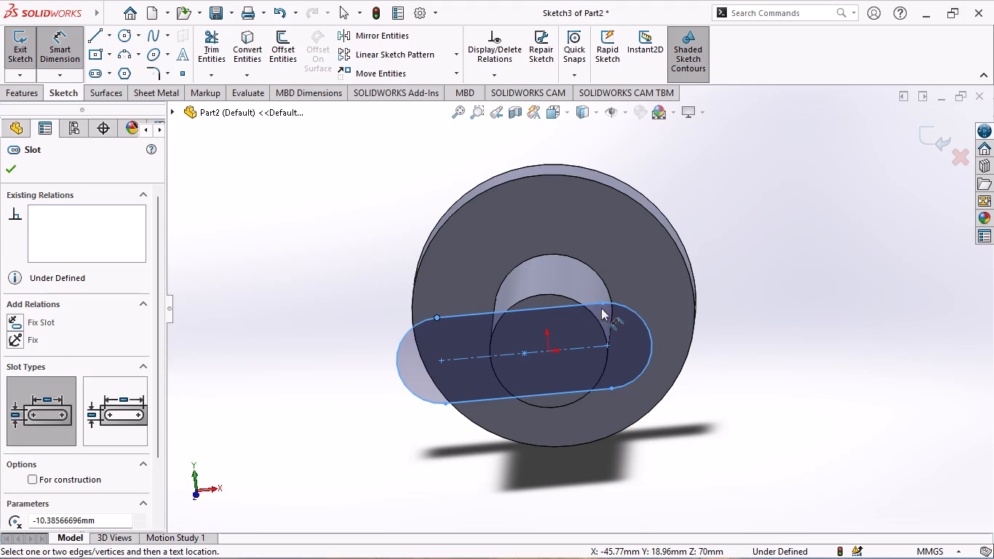
{"action": "left_click", "coordinate": [603, 302]}
{"action": "left_click", "coordinate": [520, 265]}
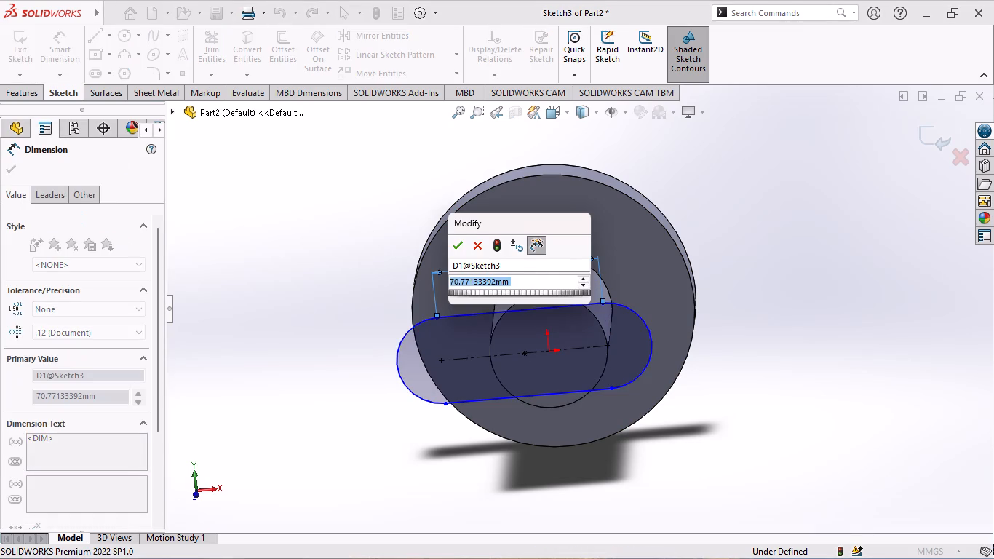
{"action": "type", "text": "80"}
{"action": "key", "text": "Return"}
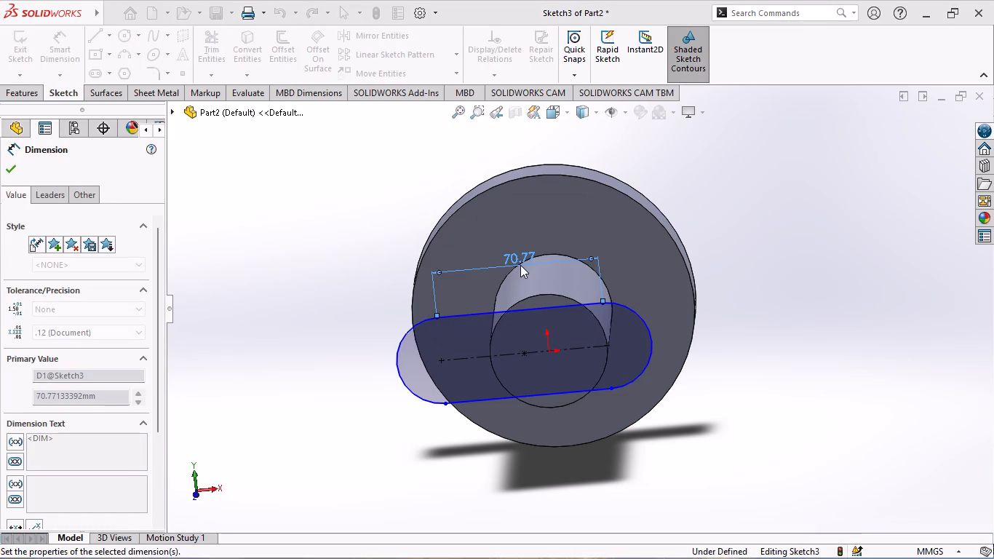
Dimension the end arc of the slot at the 50 mm cylinder's edge and set its radius to 27.5 mm.
{"action": "left_click", "coordinate": [648, 339]}
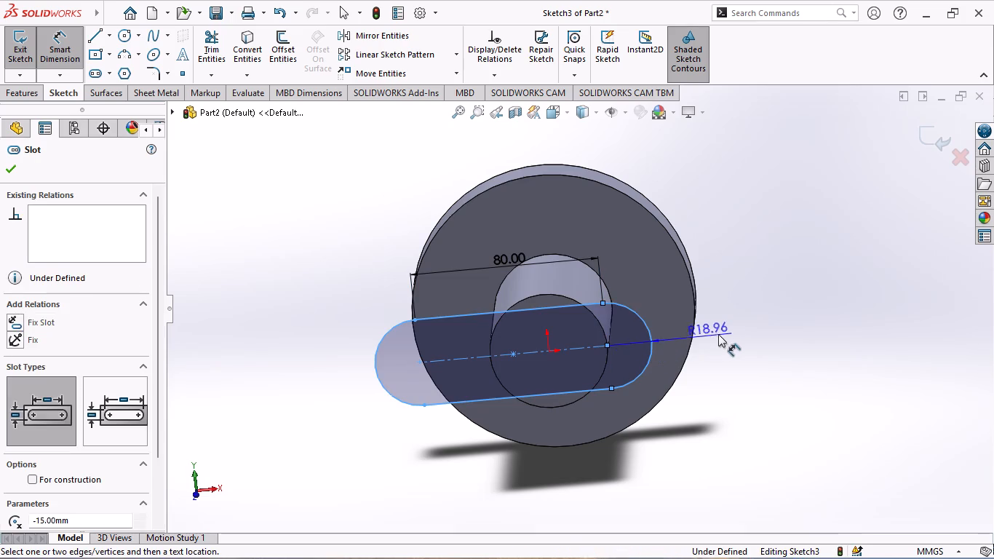
{"action": "left_click", "coordinate": [723, 333]}
{"action": "key", "text": "2"}
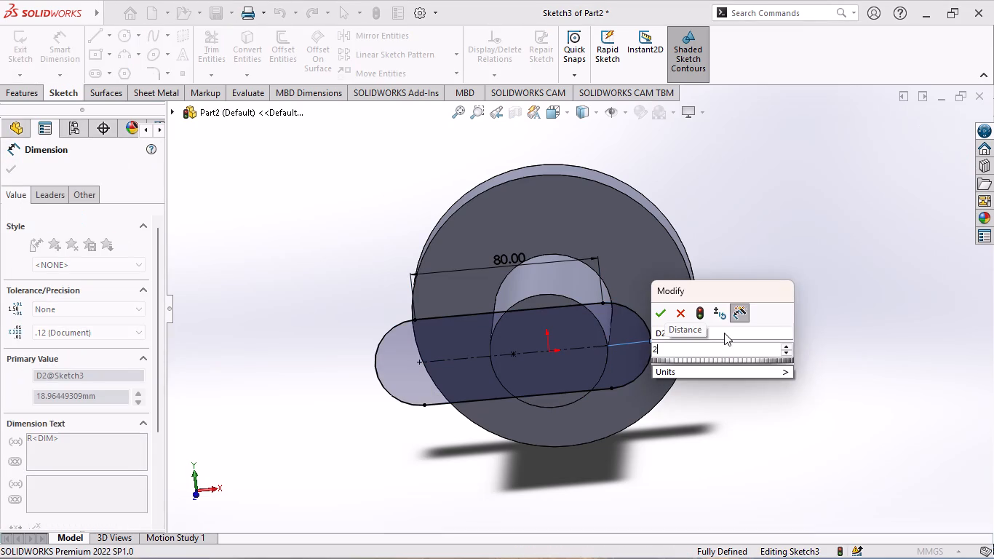
{"action": "type", "text": "7.5"}
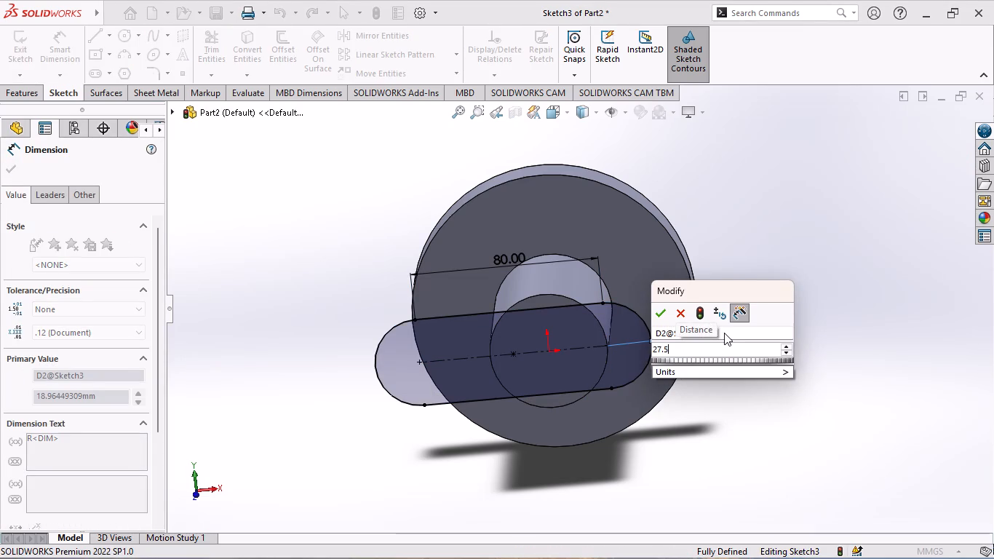
{"action": "key", "text": "Return"}
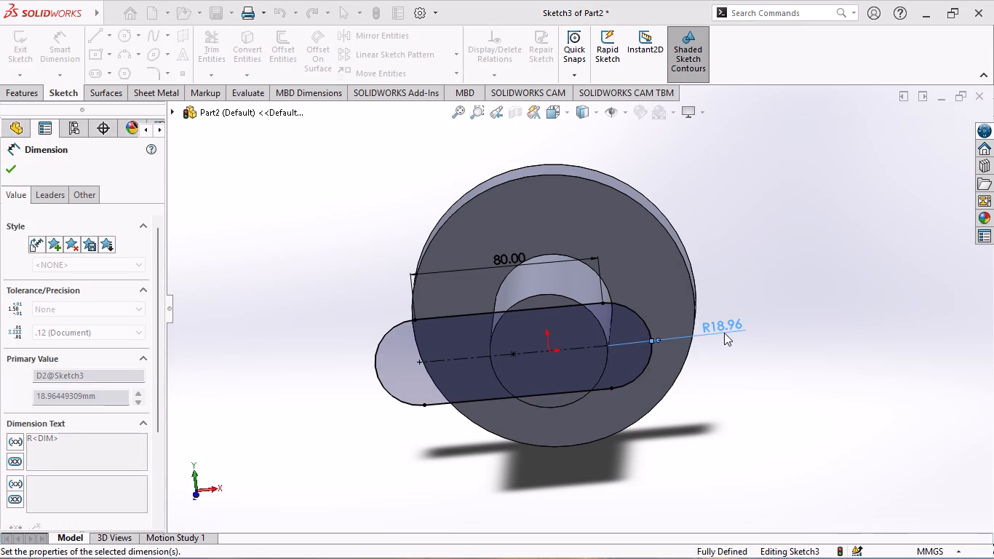
{"action": "left_click", "coordinate": [803, 347]}
Apply a Fix relation to the slot's centreline, which runs from the 50 mm cylinder's edge through the origin.
{"action": "scroll", "coordinate": [805, 348], "scroll_direction": "down", "scroll_amount": 1}
{"action": "middle_click_drag", "start_coordinate": [805, 348], "coordinate": [806, 309]}
{"action": "scroll", "coordinate": [806, 309], "scroll_direction": "up", "scroll_amount": 1}
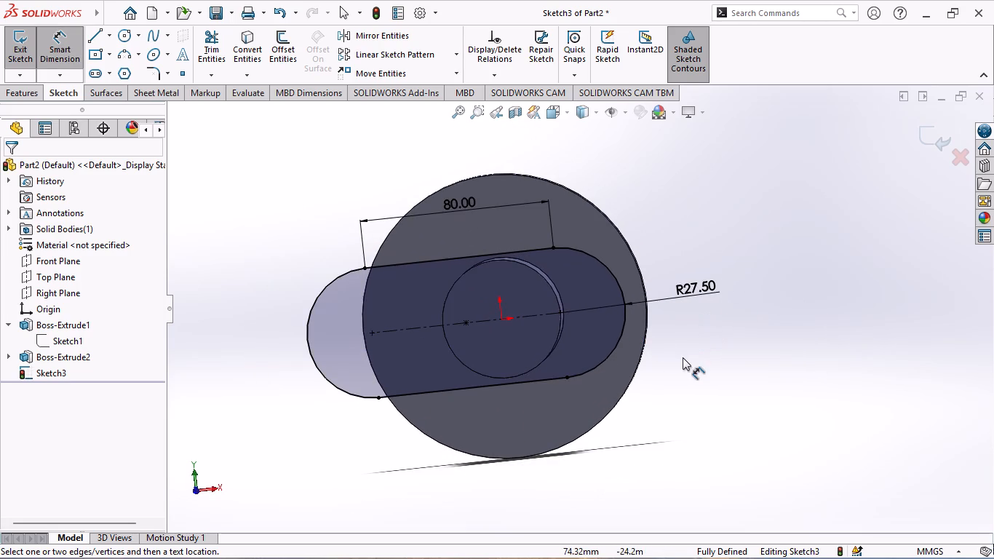
{"action": "middle_click_drag", "start_coordinate": [214, 225], "coordinate": [223, 218]}
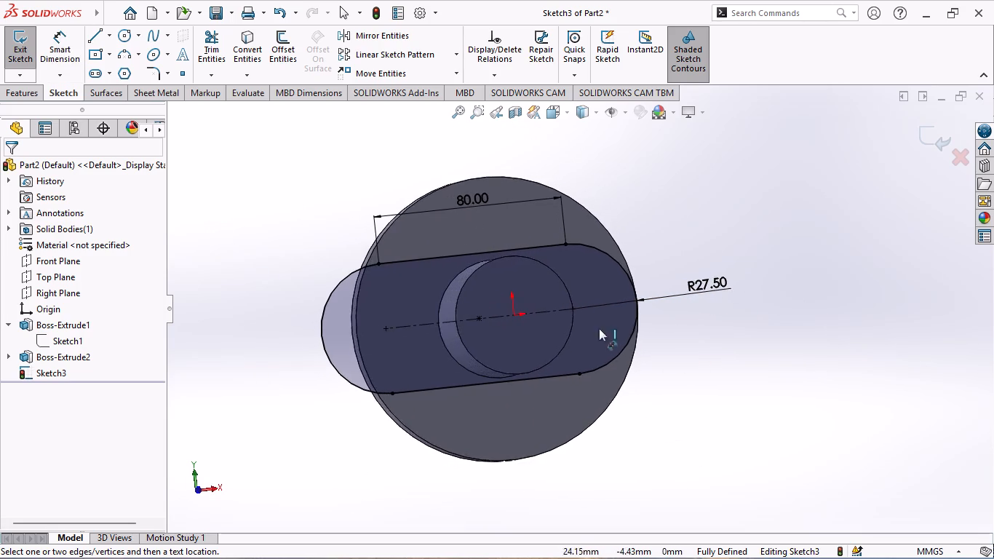
{"action": "scroll", "coordinate": [645, 339], "scroll_direction": "down", "scroll_amount": 4}
{"action": "scroll", "coordinate": [553, 336], "scroll_direction": "up", "scroll_amount": 3}
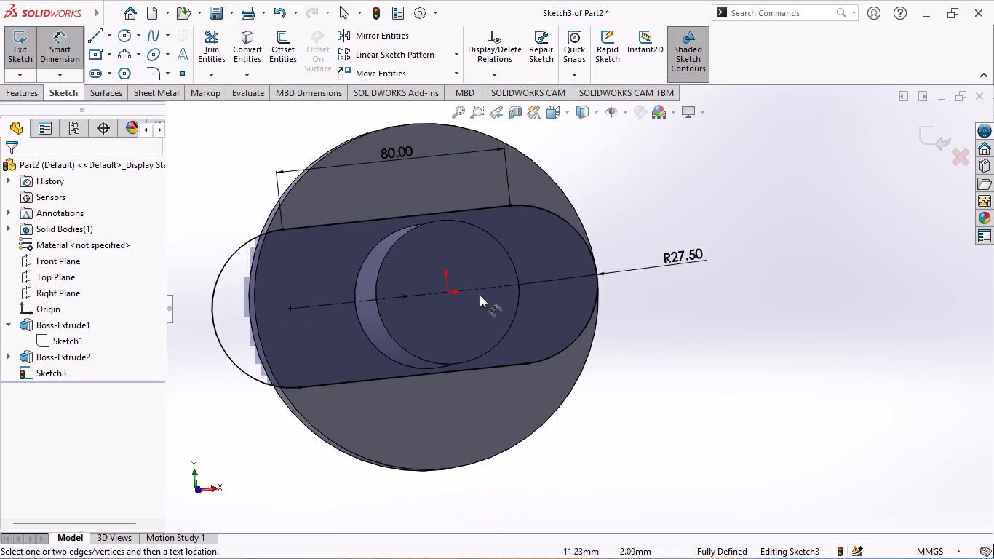
{"action": "scroll", "coordinate": [447, 301], "scroll_direction": "down", "scroll_amount": 2}
{"action": "middle_click_drag", "start_coordinate": [447, 302], "coordinate": [536, 378]}
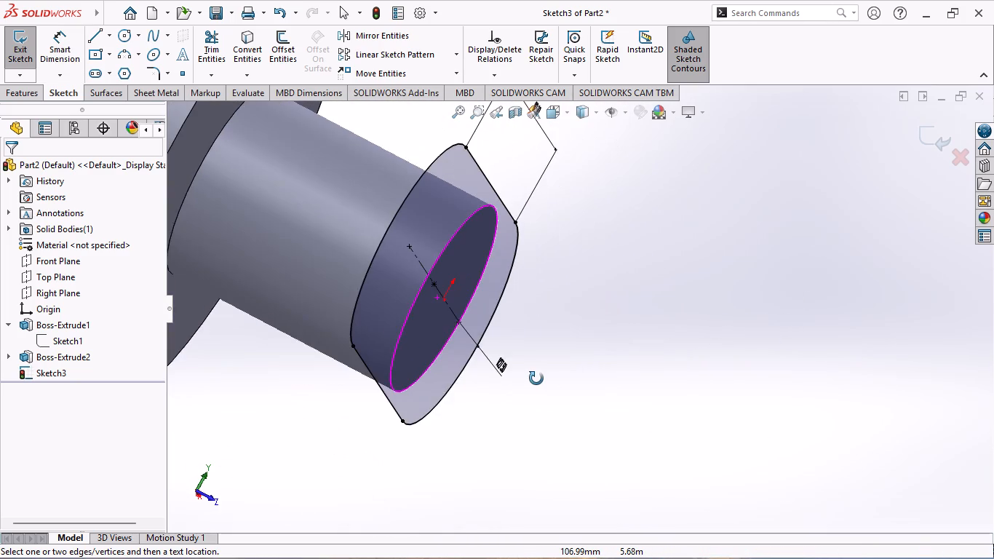
{"action": "middle_click_drag", "start_coordinate": [536, 378], "coordinate": [514, 379]}
{"action": "scroll", "coordinate": [441, 317], "scroll_direction": "down", "scroll_amount": 1}
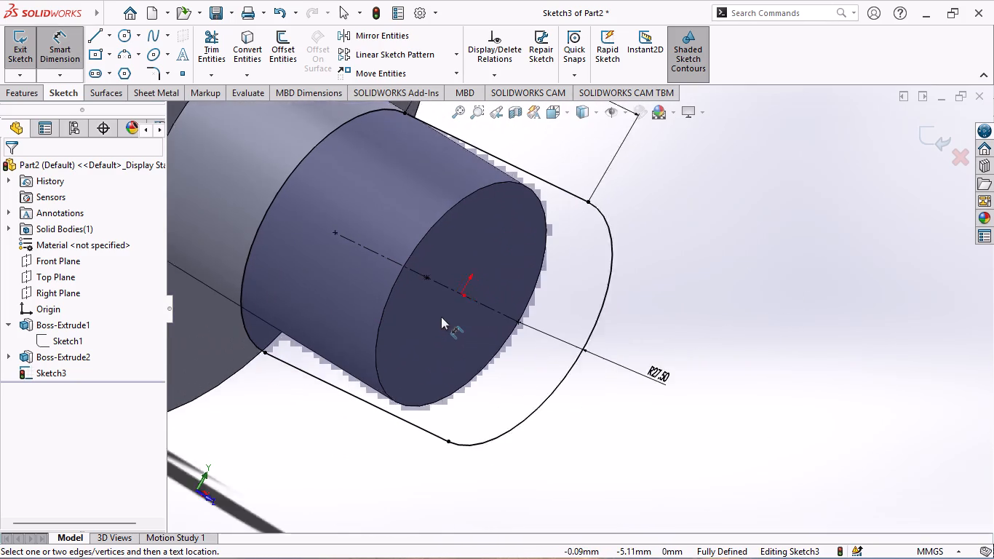
{"action": "scroll", "coordinate": [441, 317], "scroll_direction": "down", "scroll_amount": 1}
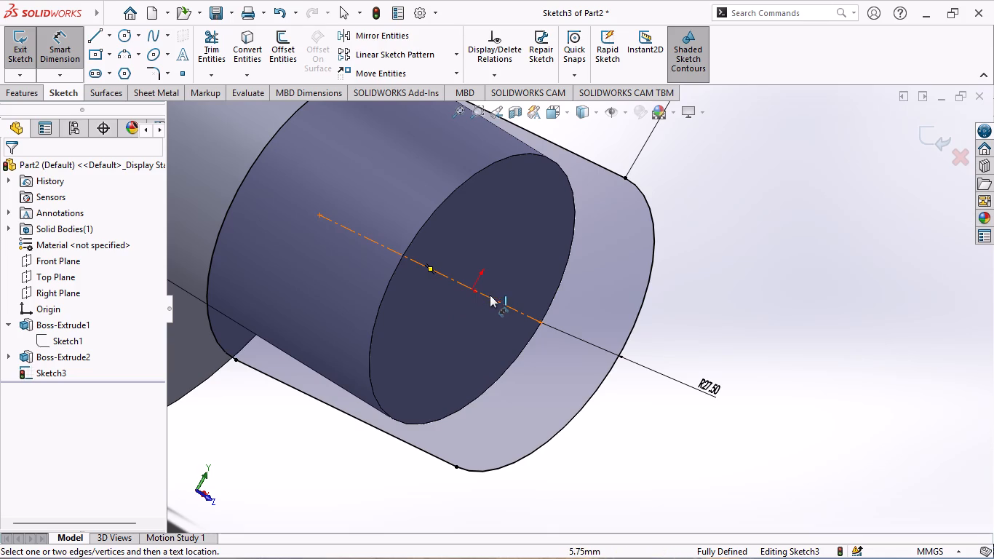
{"action": "left_click", "coordinate": [541, 325]}
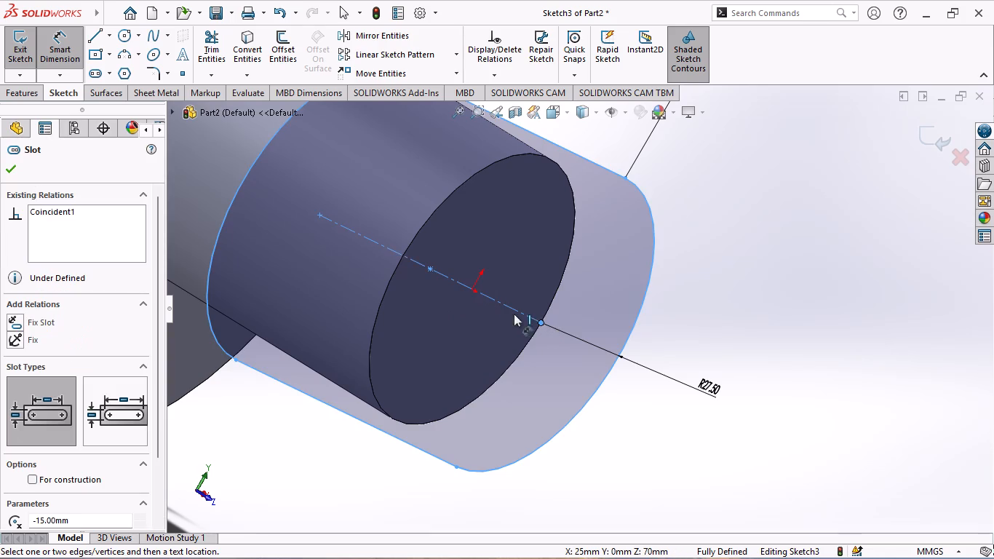
{"action": "scroll", "coordinate": [469, 290], "scroll_direction": "down", "scroll_amount": 4, "text": "ctrl"}
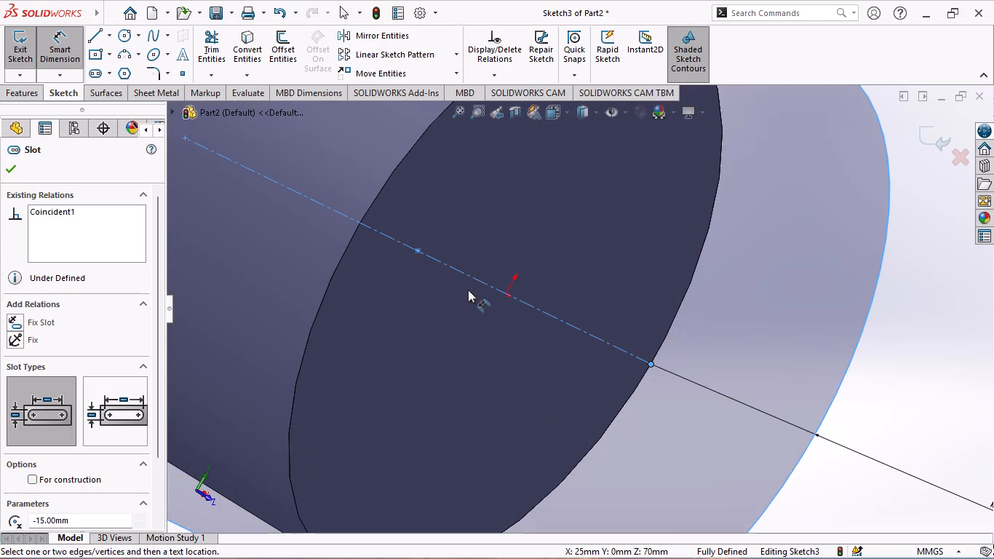
{"action": "scroll", "coordinate": [507, 296], "scroll_direction": "down", "scroll_amount": 4, "text": "ctrl"}
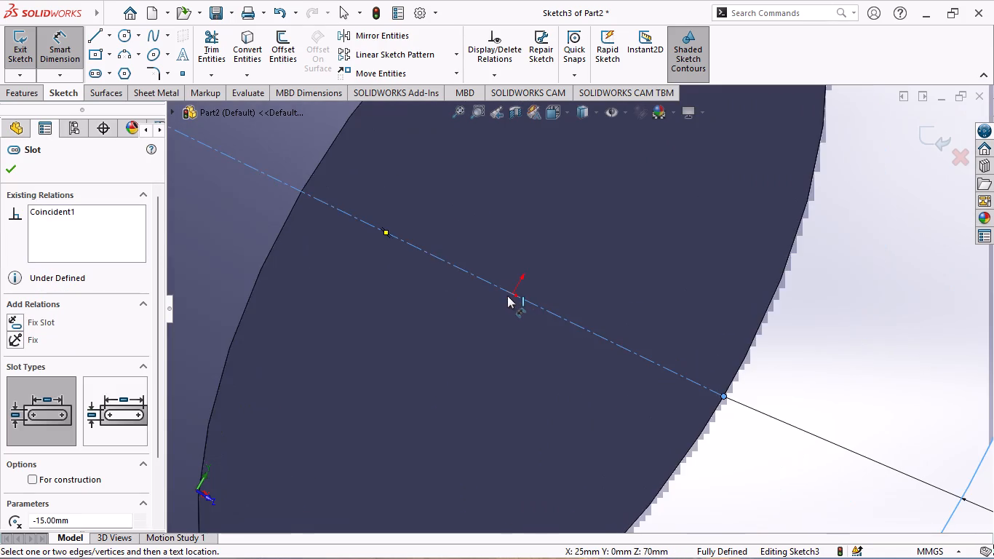
{"action": "left_click", "coordinate": [523, 293], "text": "ctrl"}
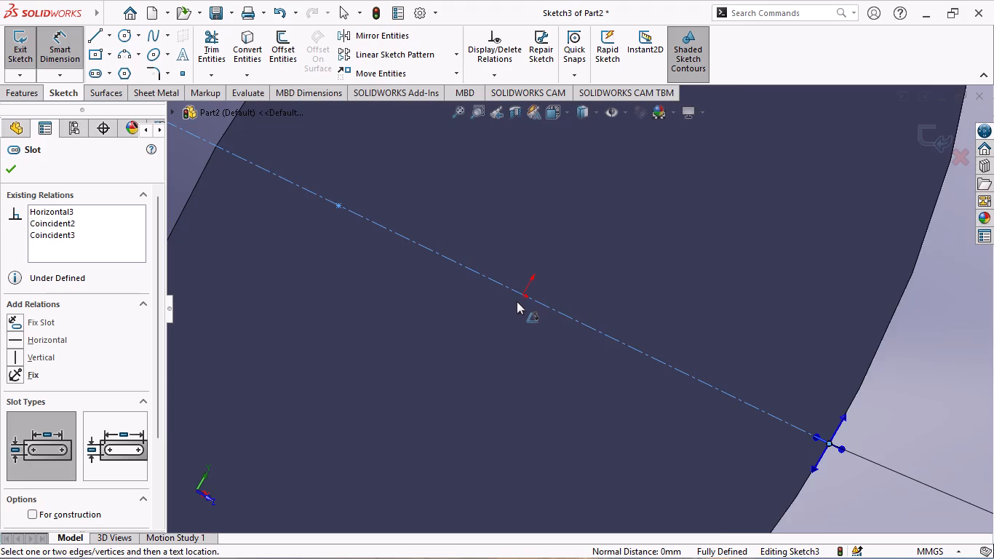
{"action": "scroll", "coordinate": [516, 301], "scroll_direction": "up", "scroll_amount": 12}
{"action": "middle_click_drag", "start_coordinate": [835, 425], "coordinate": [779, 421]}
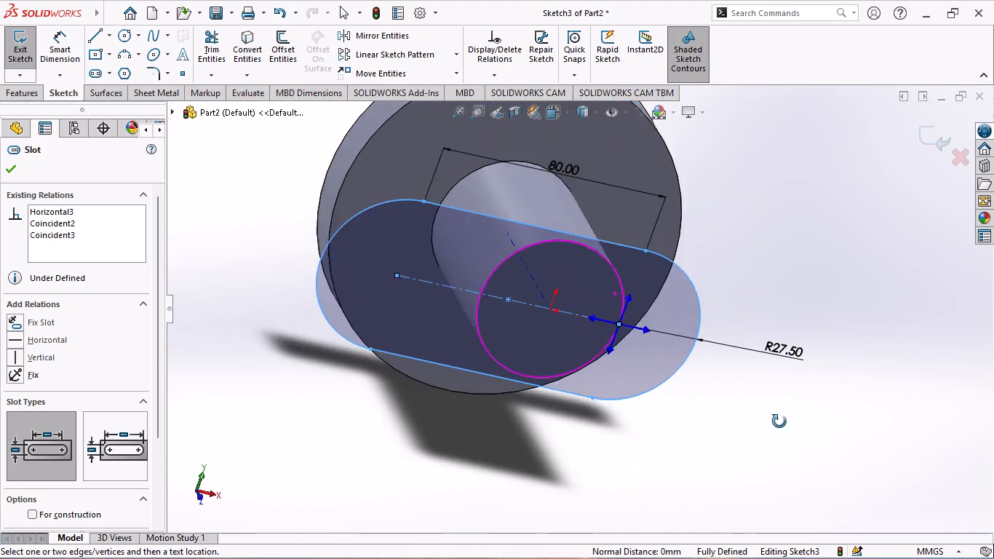
{"action": "middle_click_drag", "start_coordinate": [779, 421], "coordinate": [750, 386]}
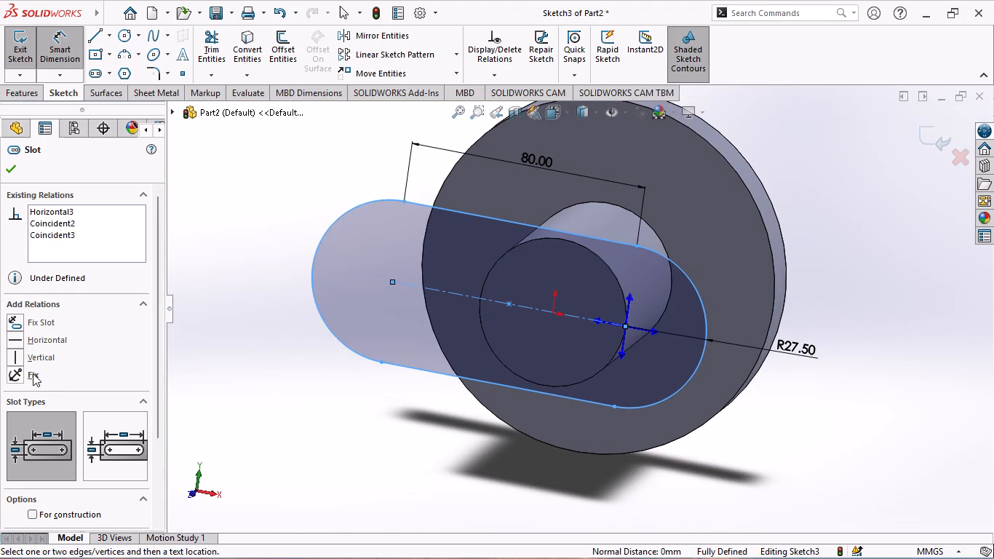
{"action": "left_click", "coordinate": [33, 373]}
{"action": "left_click", "coordinate": [231, 341]}
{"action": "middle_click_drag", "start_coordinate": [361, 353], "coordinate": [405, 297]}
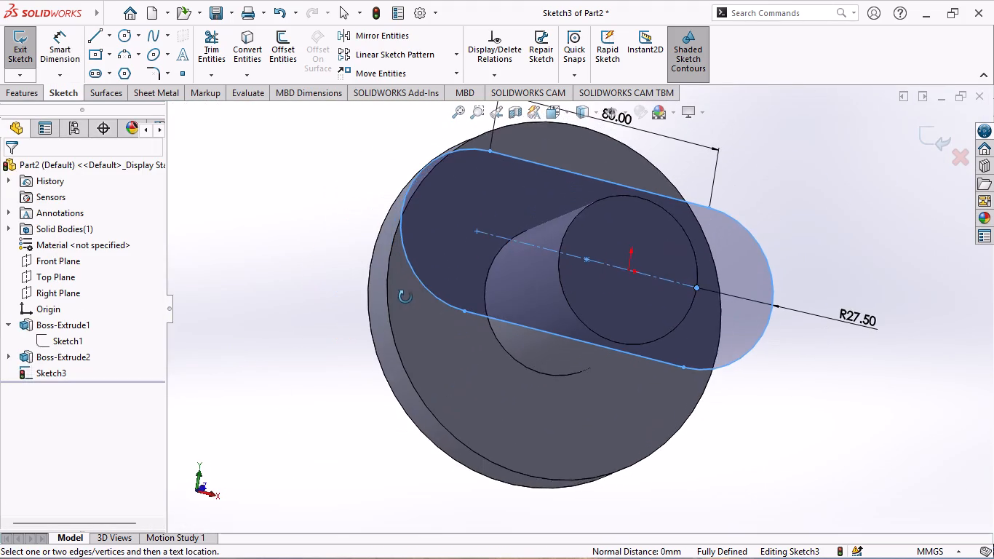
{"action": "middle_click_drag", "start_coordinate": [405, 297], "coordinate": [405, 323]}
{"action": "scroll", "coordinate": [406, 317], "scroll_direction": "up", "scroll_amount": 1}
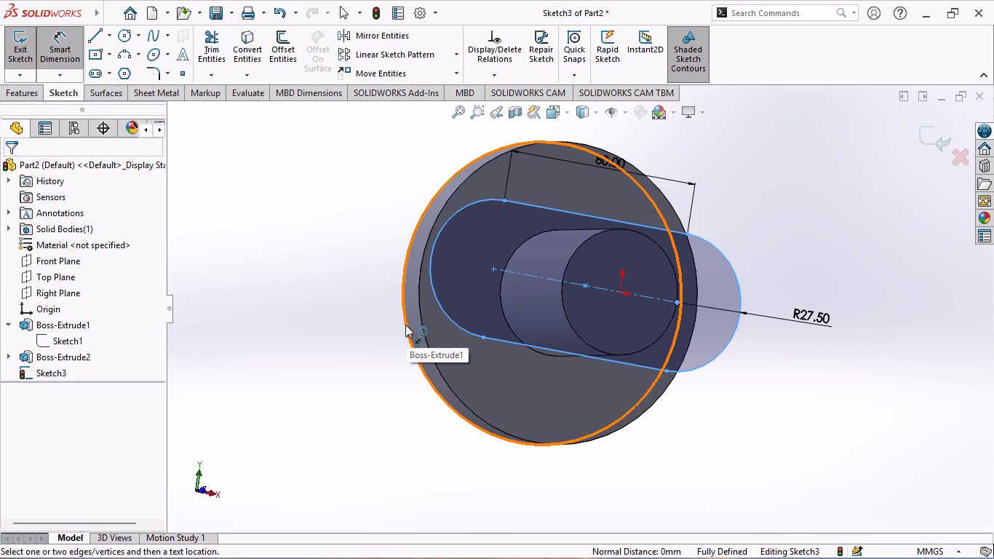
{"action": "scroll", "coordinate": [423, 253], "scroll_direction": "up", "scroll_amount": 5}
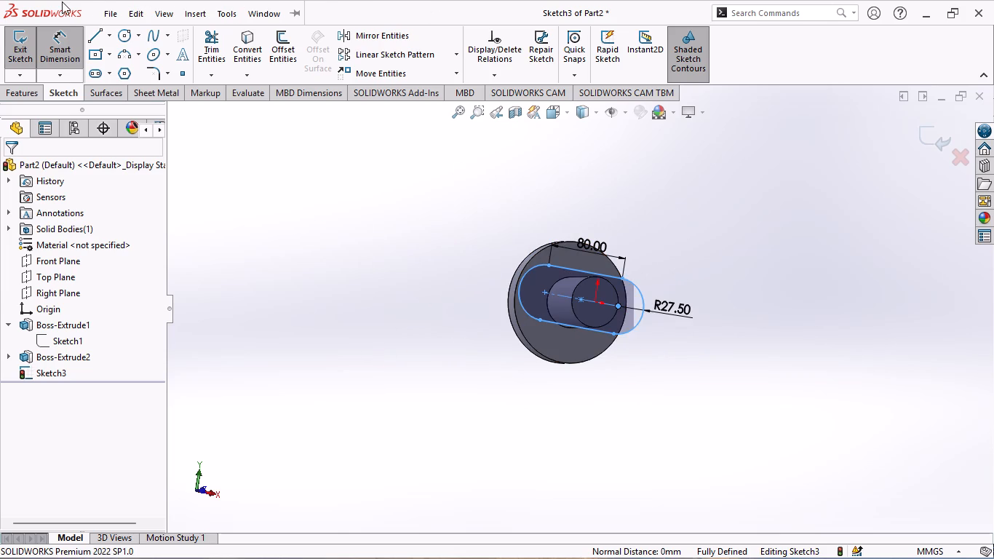
Trim away the slot's arcs, straight sides and centreline with Power trim, removing its 80 mm and R27.5 dimensions.
{"action": "left_click", "coordinate": [222, 54]}
{"action": "left_click_drag", "start_coordinate": [289, 191], "coordinate": [898, 148]}
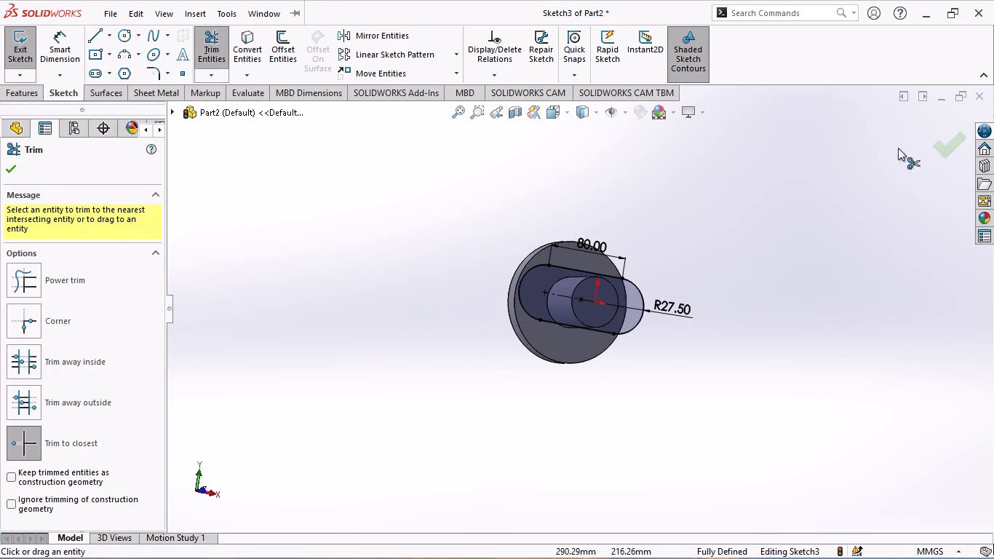
{"action": "left_click_drag", "start_coordinate": [898, 148], "coordinate": [890, 240]}
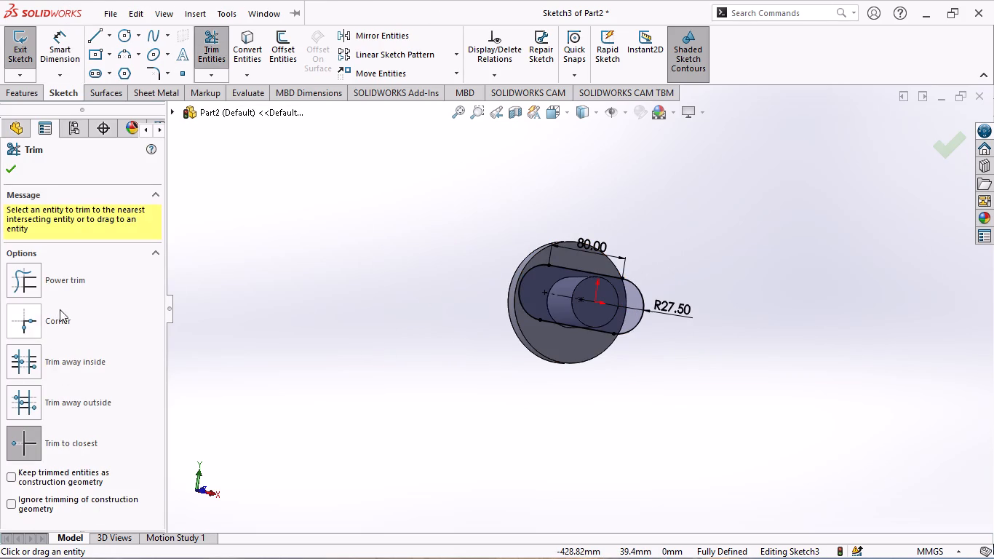
{"action": "left_click_drag", "start_coordinate": [541, 295], "coordinate": [516, 350]}
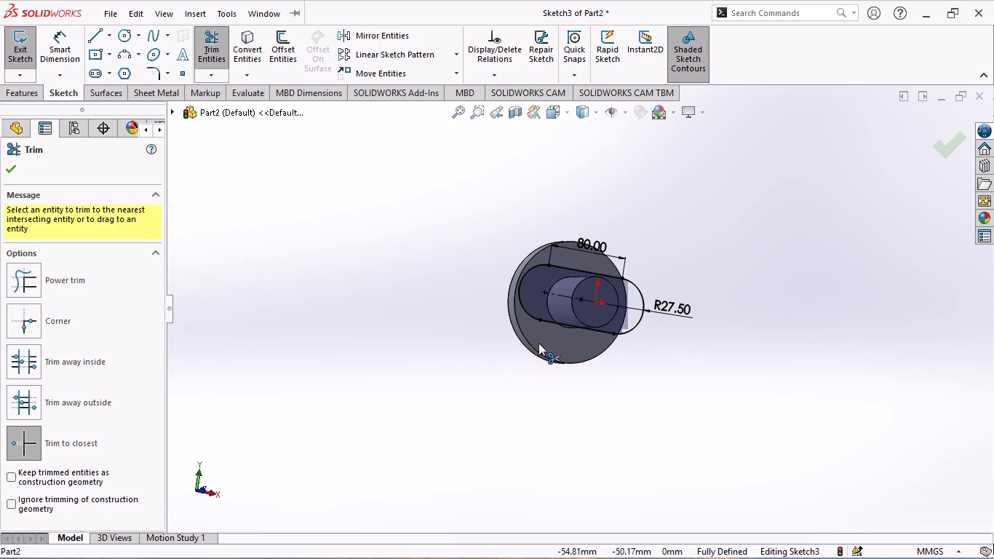
{"action": "left_click", "coordinate": [537, 343]}
{"action": "triple_click", "coordinate": [540, 353]}
{"action": "left_click", "coordinate": [60, 279]}
{"action": "left_click_drag", "start_coordinate": [63, 277], "coordinate": [116, 269]}
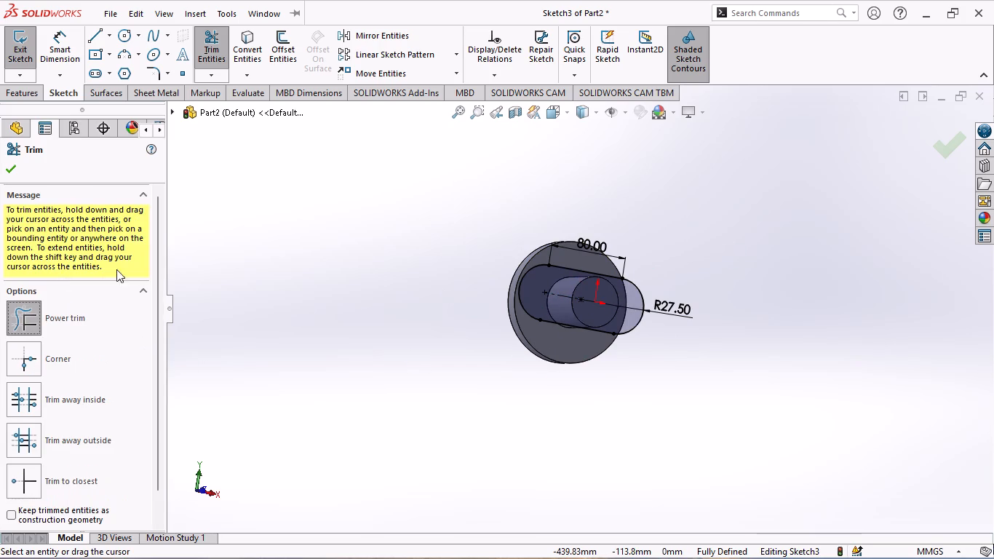
{"action": "left_click_drag", "start_coordinate": [116, 269], "coordinate": [522, 325]}
{"action": "left_click_drag", "start_coordinate": [525, 325], "coordinate": [519, 369]}
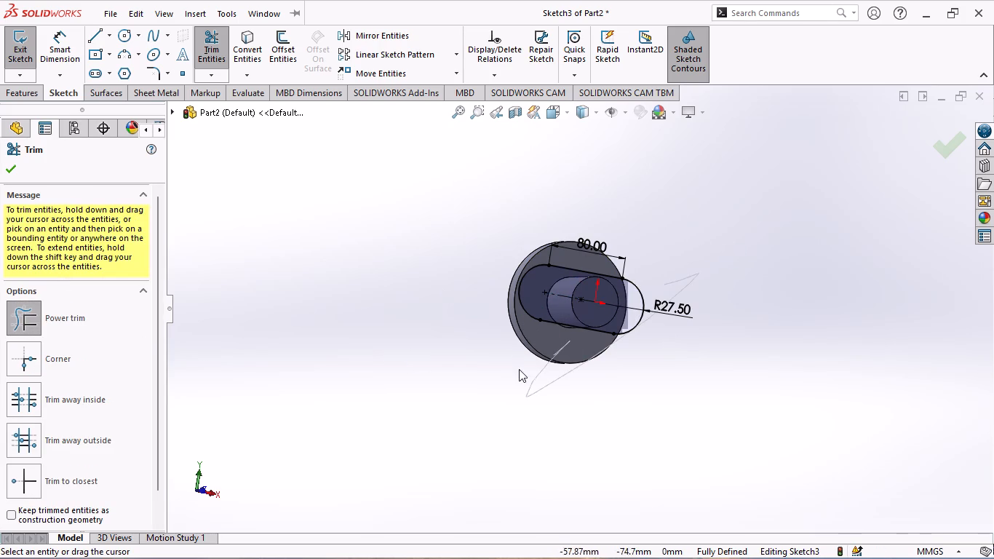
{"action": "left_click_drag", "start_coordinate": [519, 369], "coordinate": [575, 289]}
{"action": "left_click", "coordinate": [536, 285]}
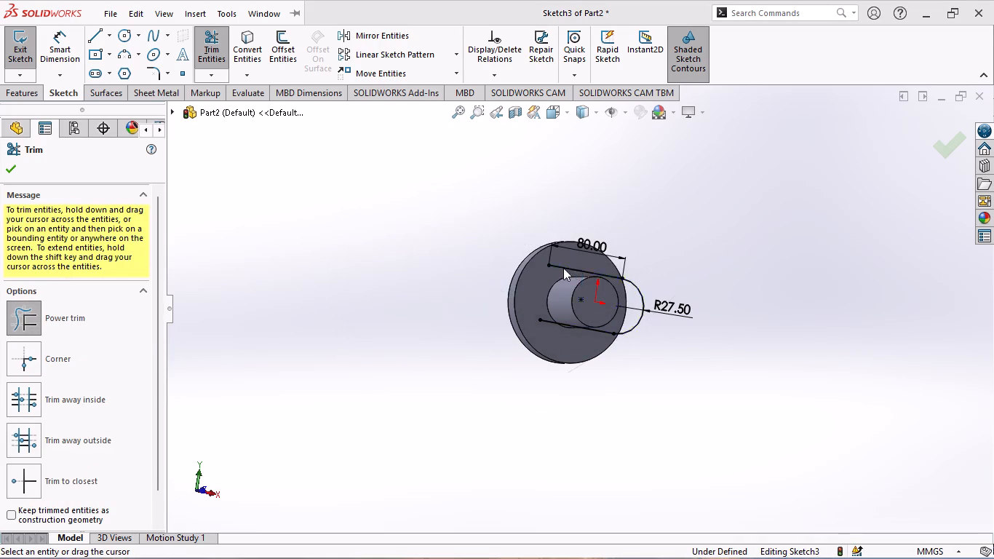
{"action": "left_click_drag", "start_coordinate": [610, 223], "coordinate": [581, 287]}
{"action": "left_click_drag", "start_coordinate": [581, 269], "coordinate": [565, 299]}
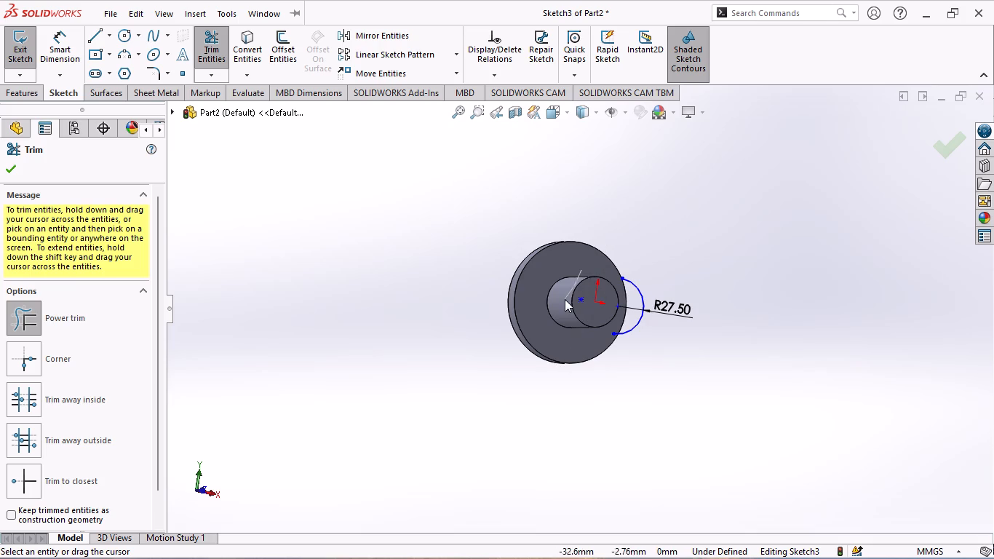
{"action": "left_click_drag", "start_coordinate": [565, 299], "coordinate": [589, 274]}
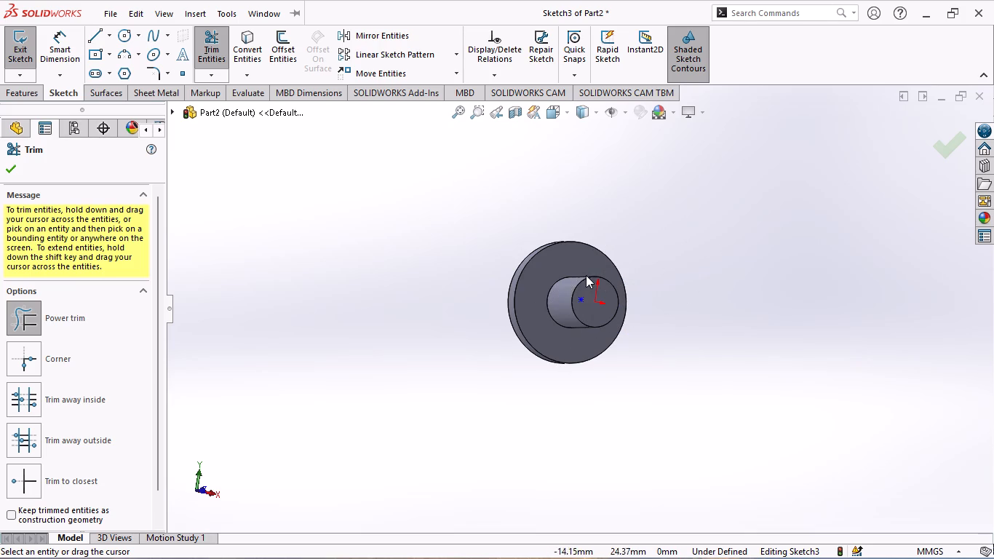
{"action": "left_click", "coordinate": [0, 168]}
{"action": "left_click", "coordinate": [6, 174]}
Delete the leftover slot centre point from the sketch.
{"action": "left_click_drag", "start_coordinate": [399, 233], "coordinate": [729, 194]}
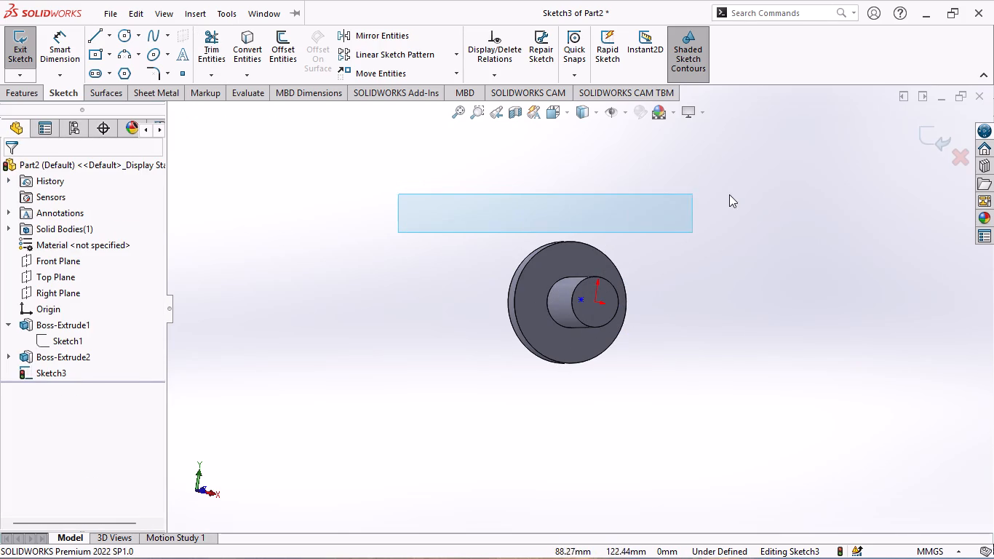
{"action": "left_click_drag", "start_coordinate": [729, 194], "coordinate": [747, 395]}
{"action": "key", "text": "Delete"}
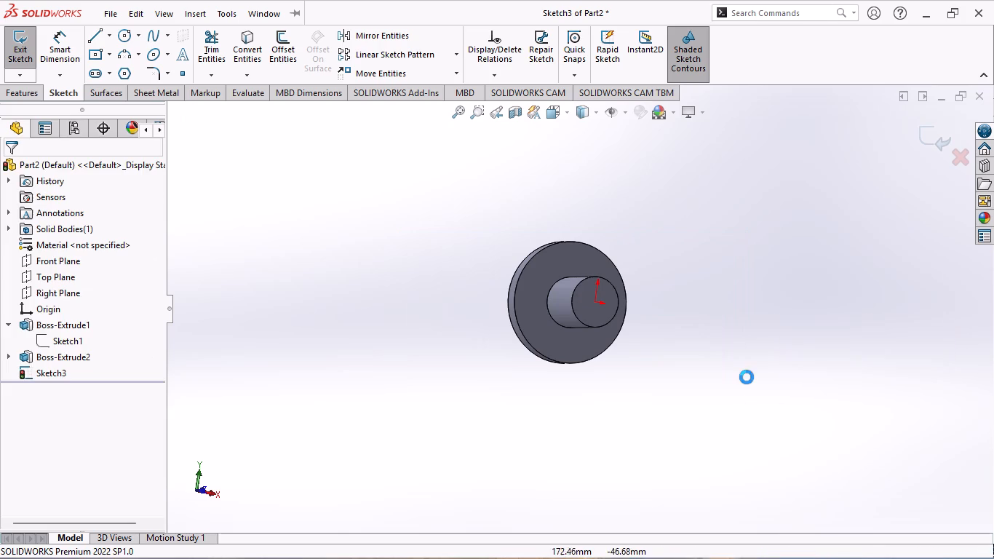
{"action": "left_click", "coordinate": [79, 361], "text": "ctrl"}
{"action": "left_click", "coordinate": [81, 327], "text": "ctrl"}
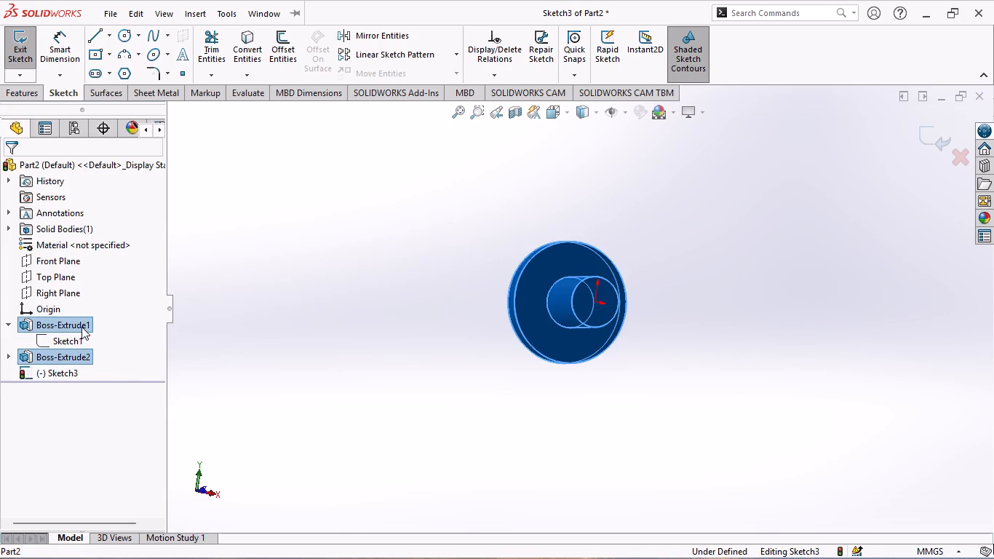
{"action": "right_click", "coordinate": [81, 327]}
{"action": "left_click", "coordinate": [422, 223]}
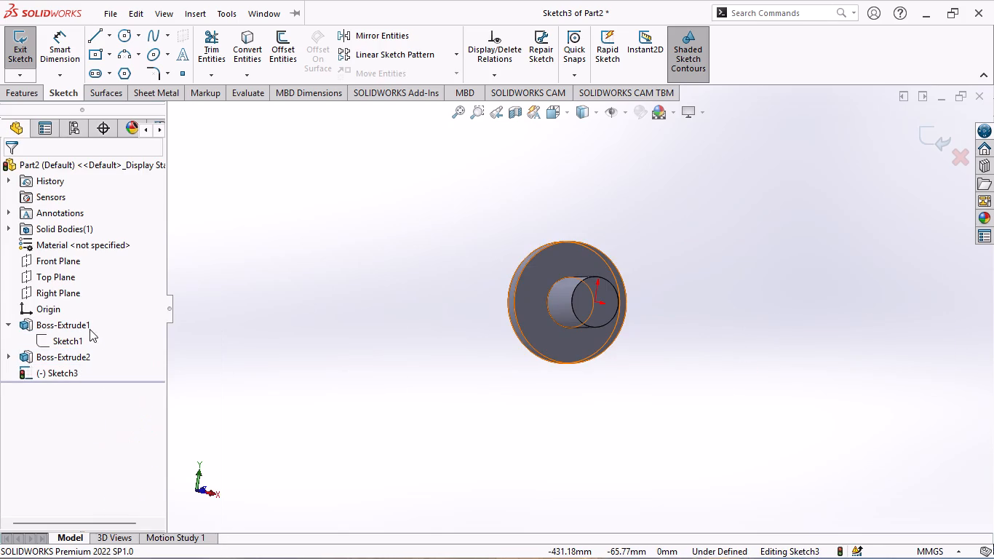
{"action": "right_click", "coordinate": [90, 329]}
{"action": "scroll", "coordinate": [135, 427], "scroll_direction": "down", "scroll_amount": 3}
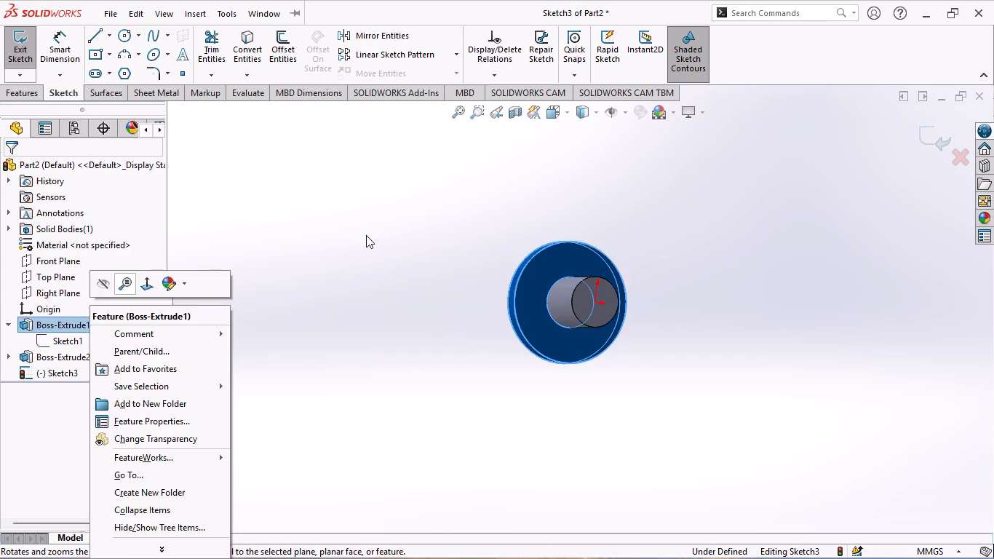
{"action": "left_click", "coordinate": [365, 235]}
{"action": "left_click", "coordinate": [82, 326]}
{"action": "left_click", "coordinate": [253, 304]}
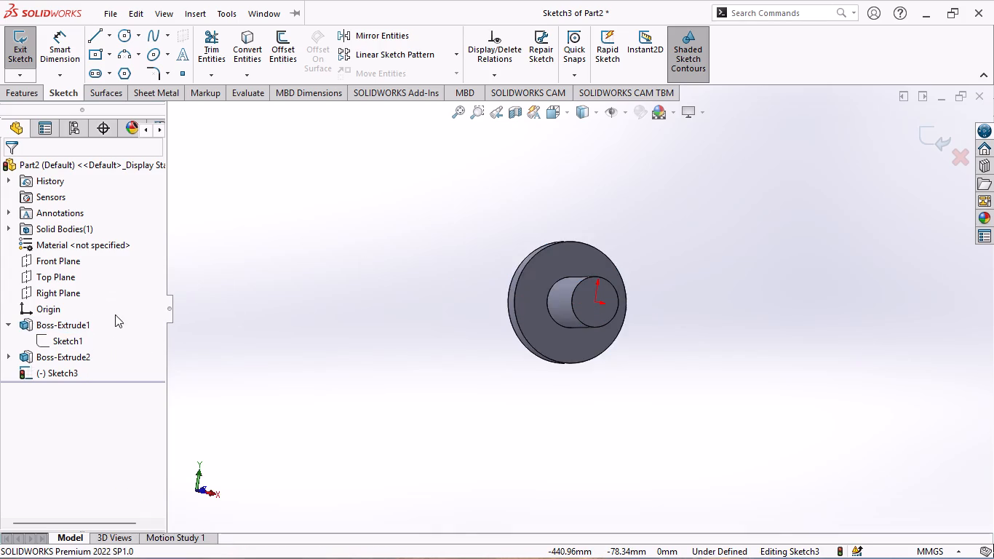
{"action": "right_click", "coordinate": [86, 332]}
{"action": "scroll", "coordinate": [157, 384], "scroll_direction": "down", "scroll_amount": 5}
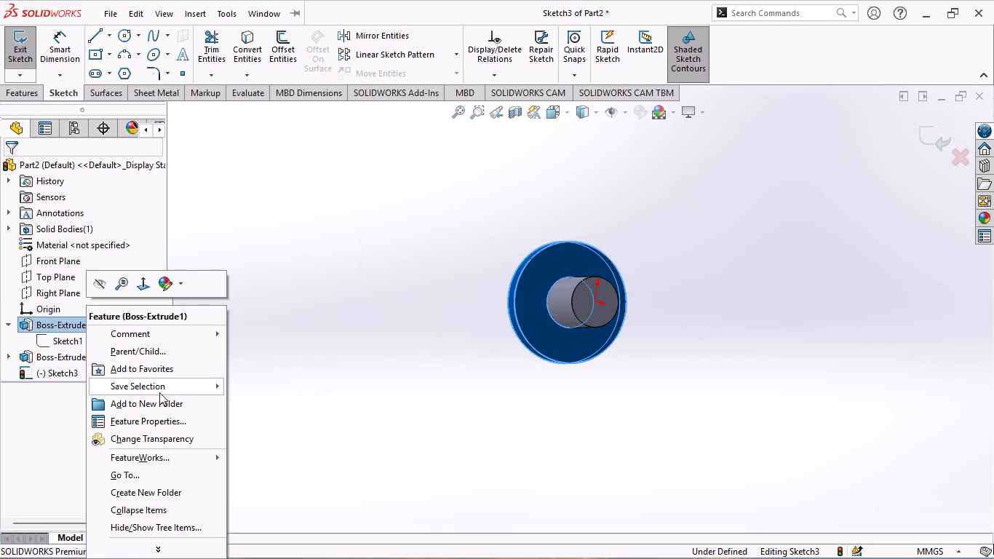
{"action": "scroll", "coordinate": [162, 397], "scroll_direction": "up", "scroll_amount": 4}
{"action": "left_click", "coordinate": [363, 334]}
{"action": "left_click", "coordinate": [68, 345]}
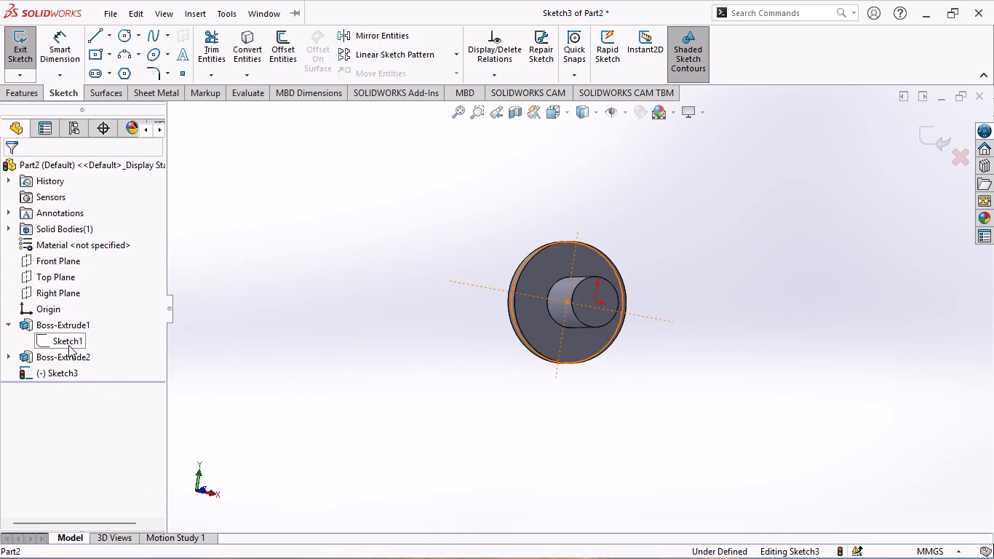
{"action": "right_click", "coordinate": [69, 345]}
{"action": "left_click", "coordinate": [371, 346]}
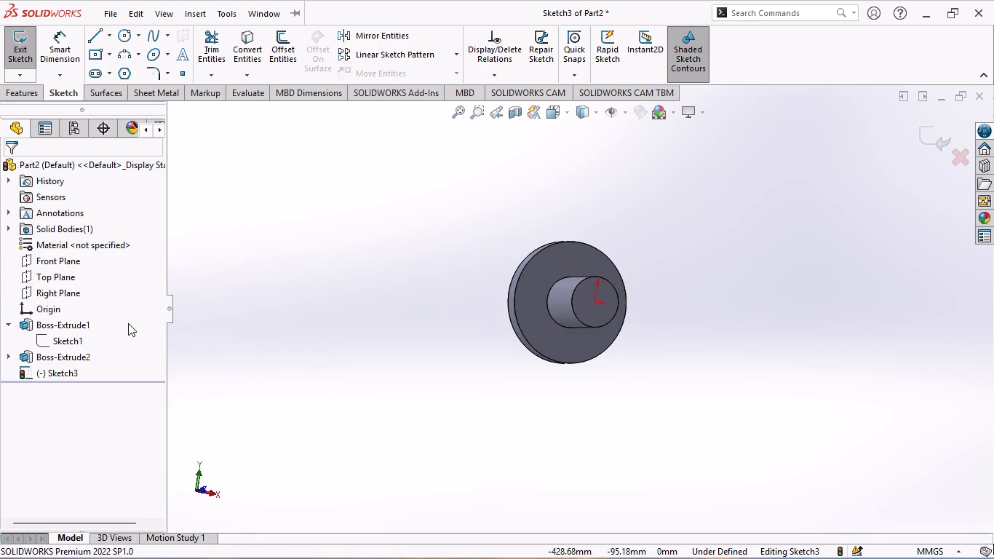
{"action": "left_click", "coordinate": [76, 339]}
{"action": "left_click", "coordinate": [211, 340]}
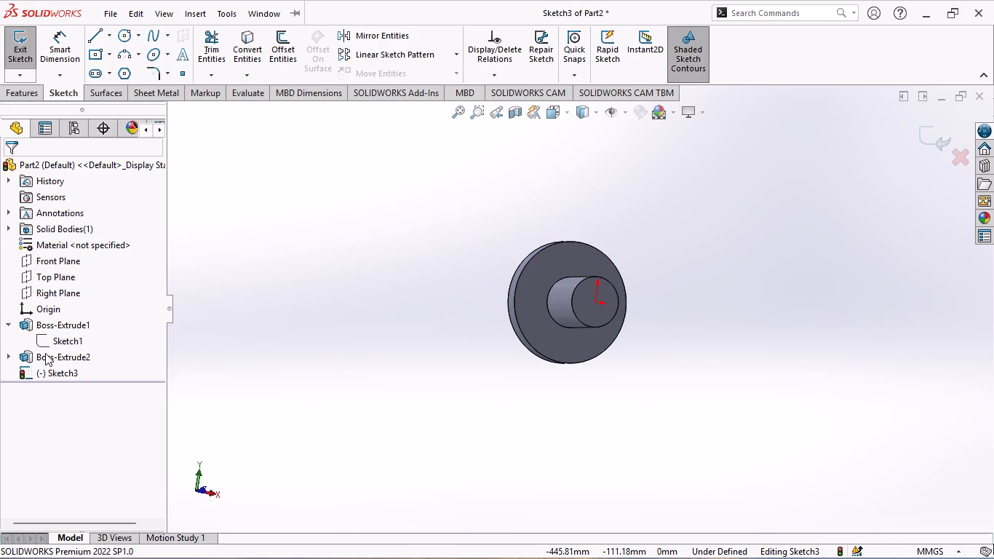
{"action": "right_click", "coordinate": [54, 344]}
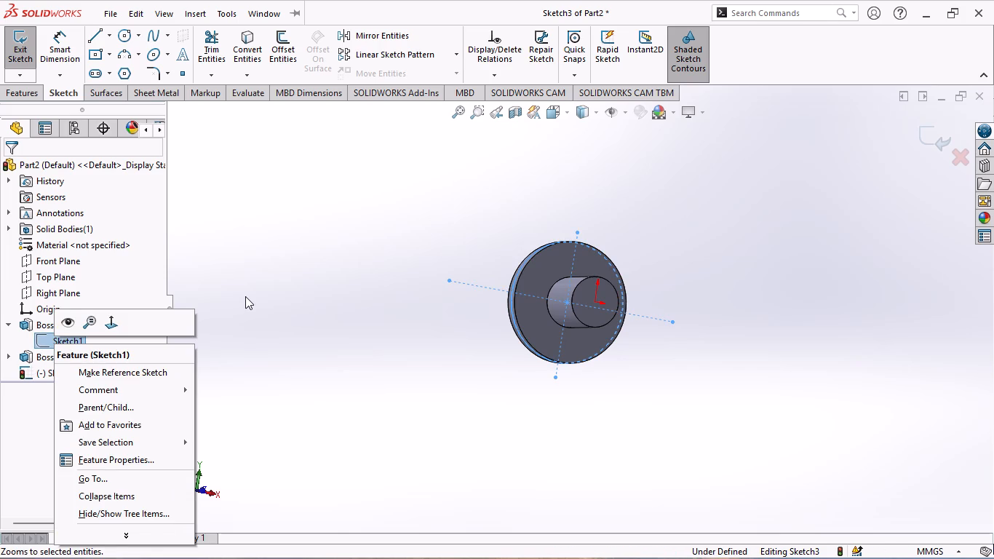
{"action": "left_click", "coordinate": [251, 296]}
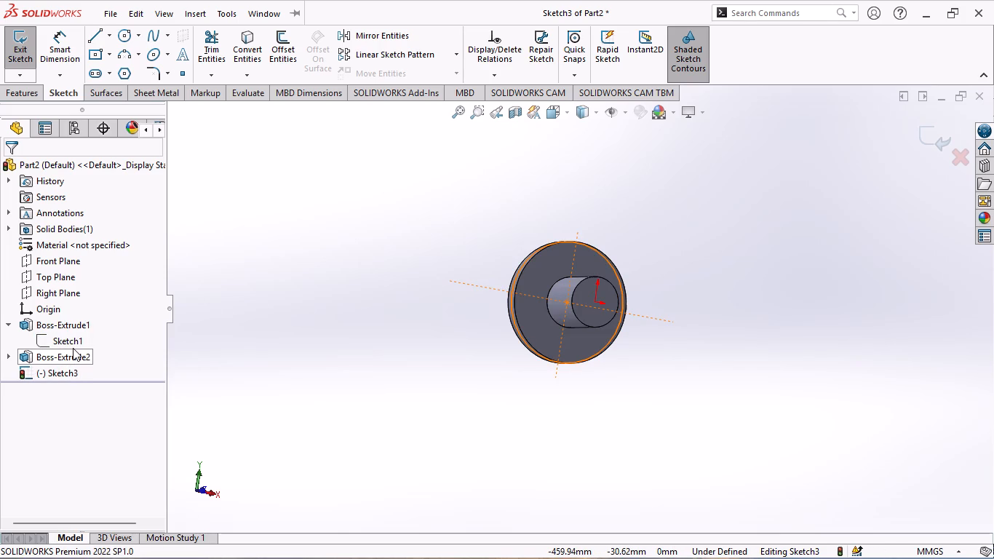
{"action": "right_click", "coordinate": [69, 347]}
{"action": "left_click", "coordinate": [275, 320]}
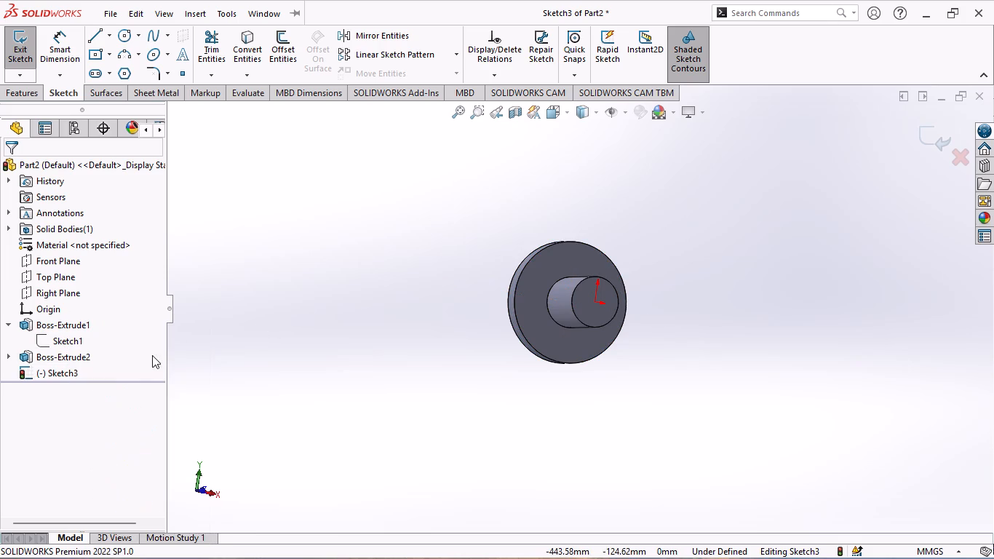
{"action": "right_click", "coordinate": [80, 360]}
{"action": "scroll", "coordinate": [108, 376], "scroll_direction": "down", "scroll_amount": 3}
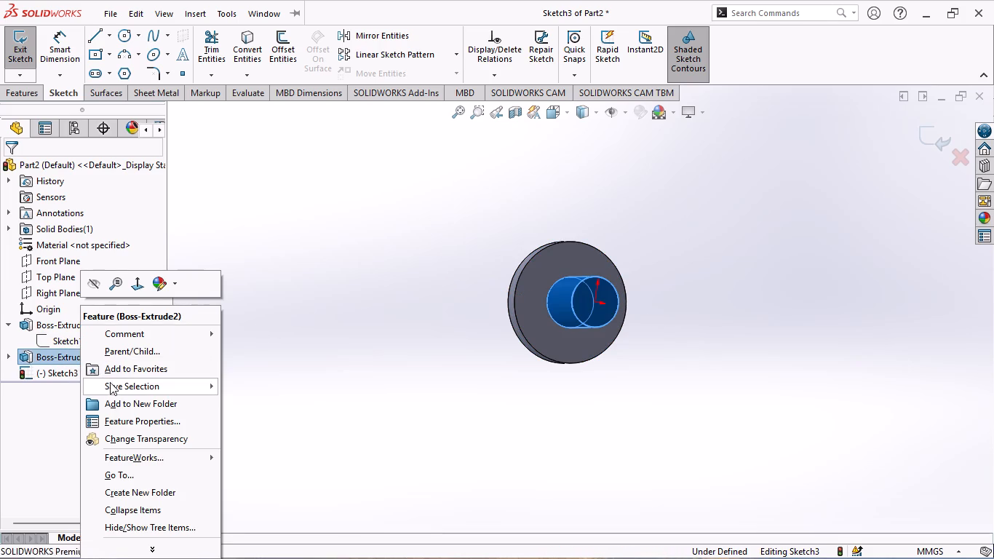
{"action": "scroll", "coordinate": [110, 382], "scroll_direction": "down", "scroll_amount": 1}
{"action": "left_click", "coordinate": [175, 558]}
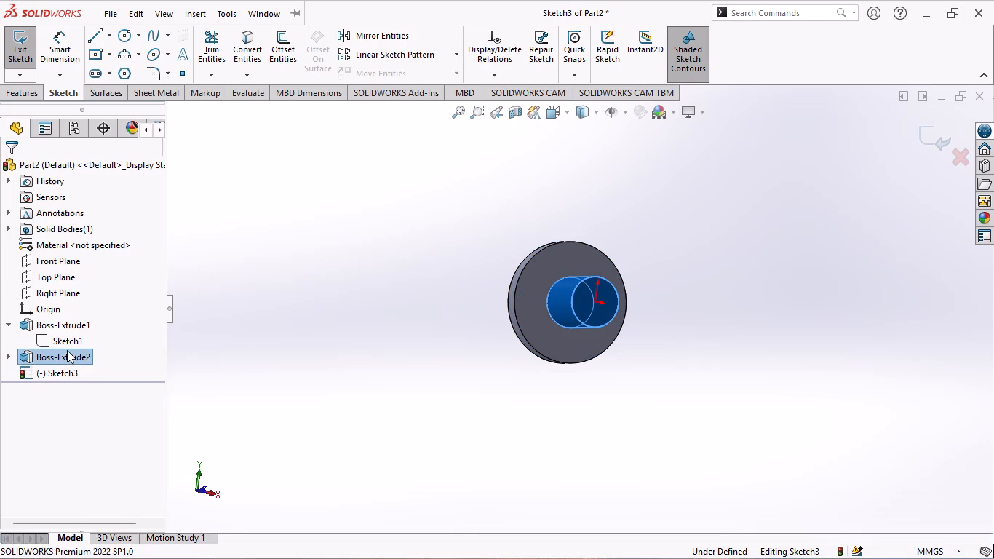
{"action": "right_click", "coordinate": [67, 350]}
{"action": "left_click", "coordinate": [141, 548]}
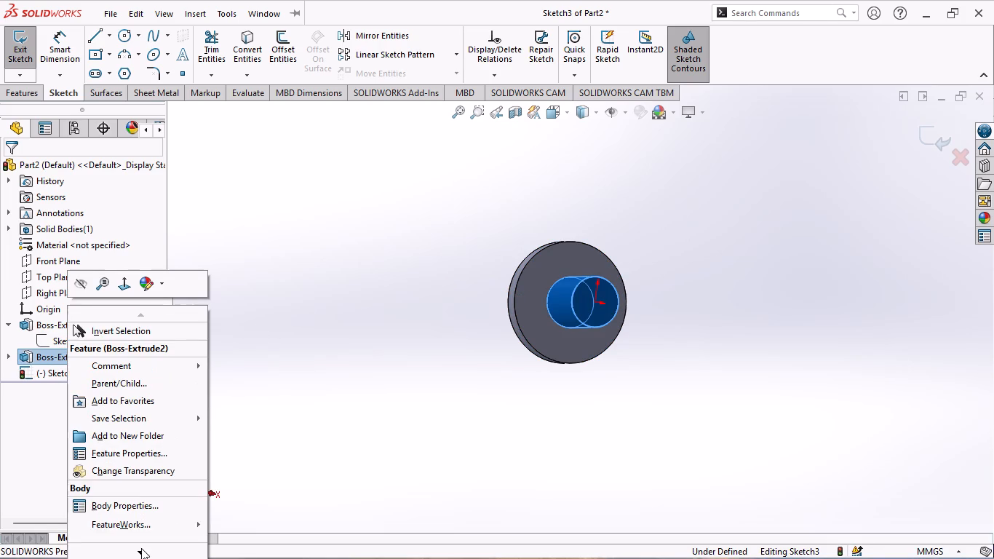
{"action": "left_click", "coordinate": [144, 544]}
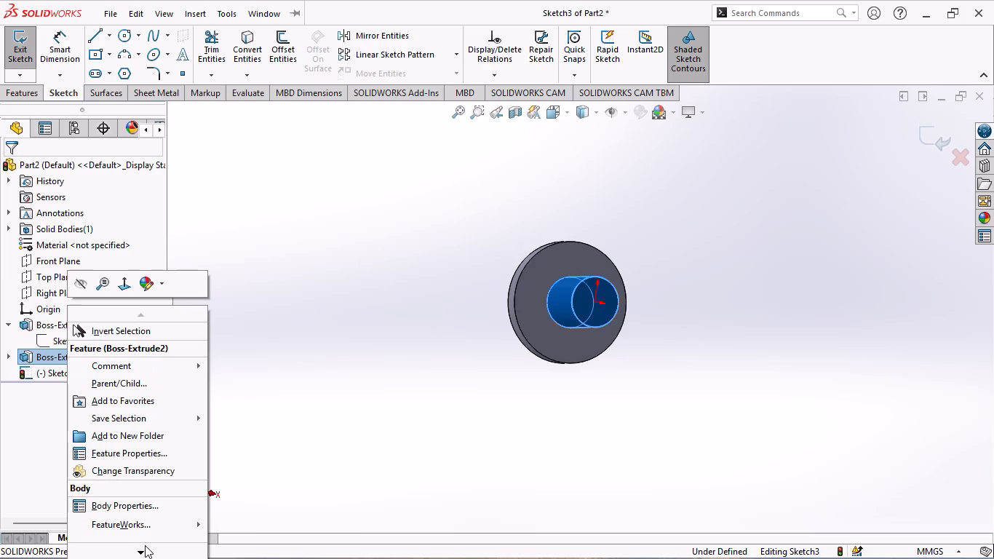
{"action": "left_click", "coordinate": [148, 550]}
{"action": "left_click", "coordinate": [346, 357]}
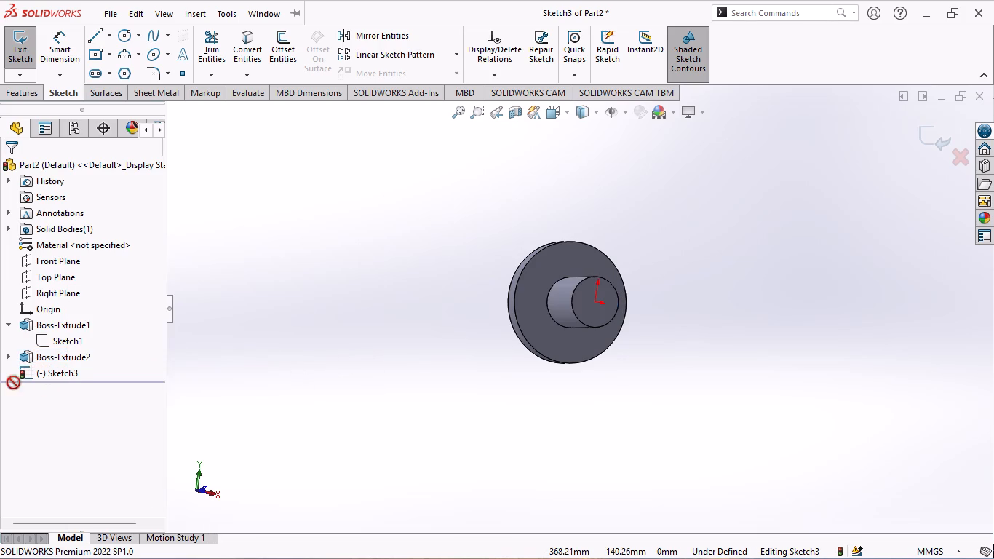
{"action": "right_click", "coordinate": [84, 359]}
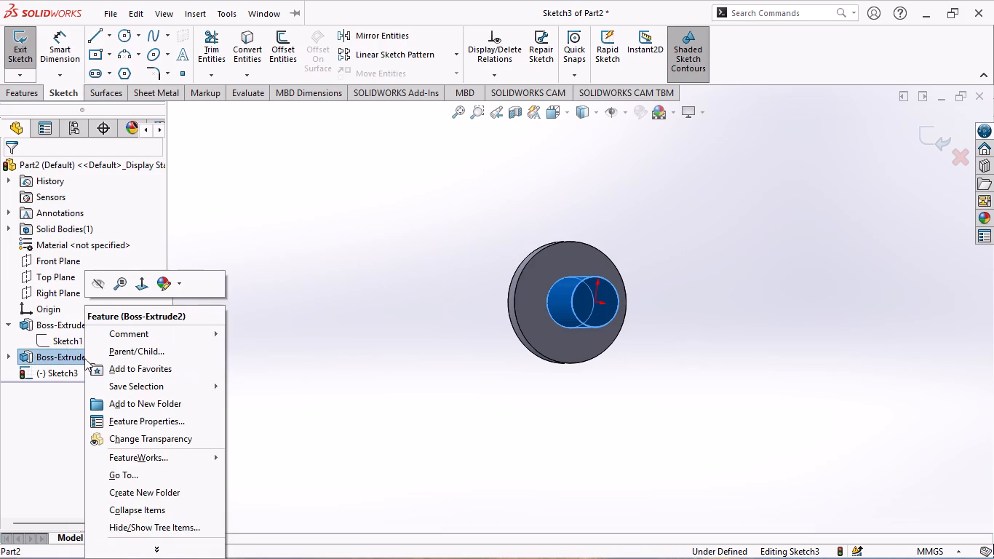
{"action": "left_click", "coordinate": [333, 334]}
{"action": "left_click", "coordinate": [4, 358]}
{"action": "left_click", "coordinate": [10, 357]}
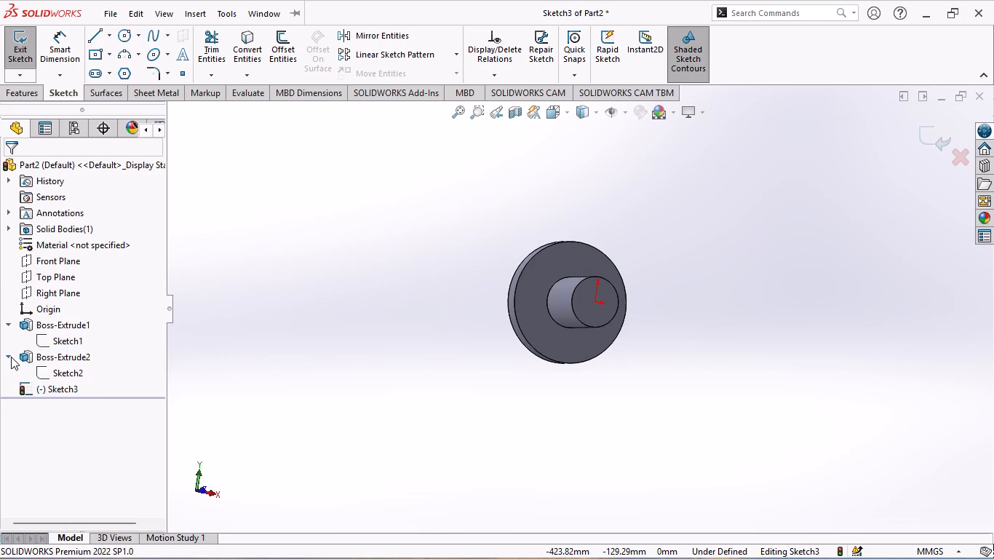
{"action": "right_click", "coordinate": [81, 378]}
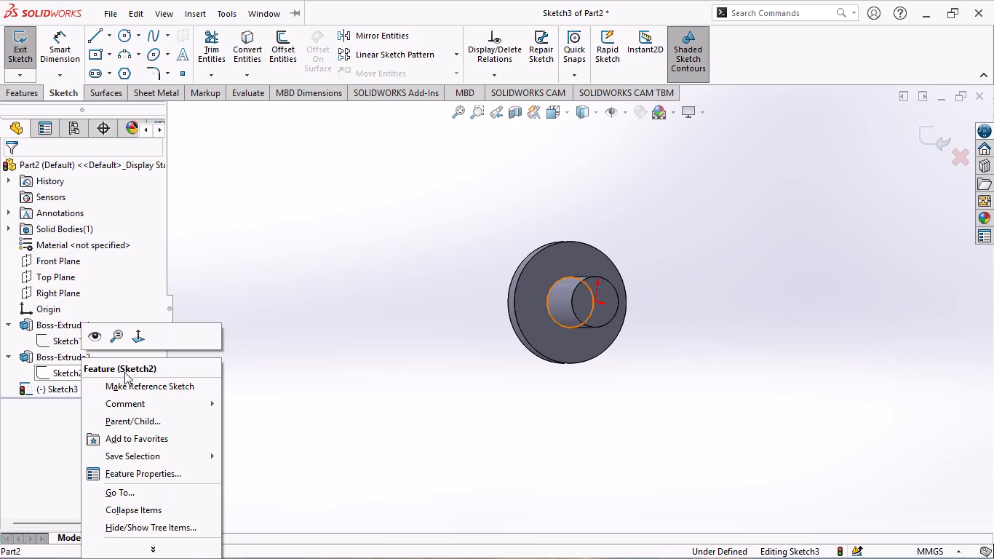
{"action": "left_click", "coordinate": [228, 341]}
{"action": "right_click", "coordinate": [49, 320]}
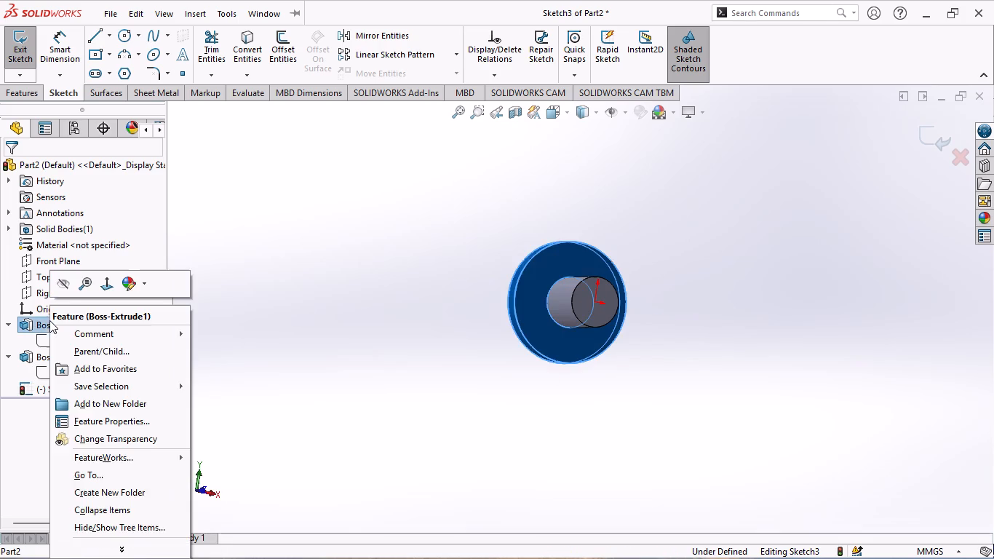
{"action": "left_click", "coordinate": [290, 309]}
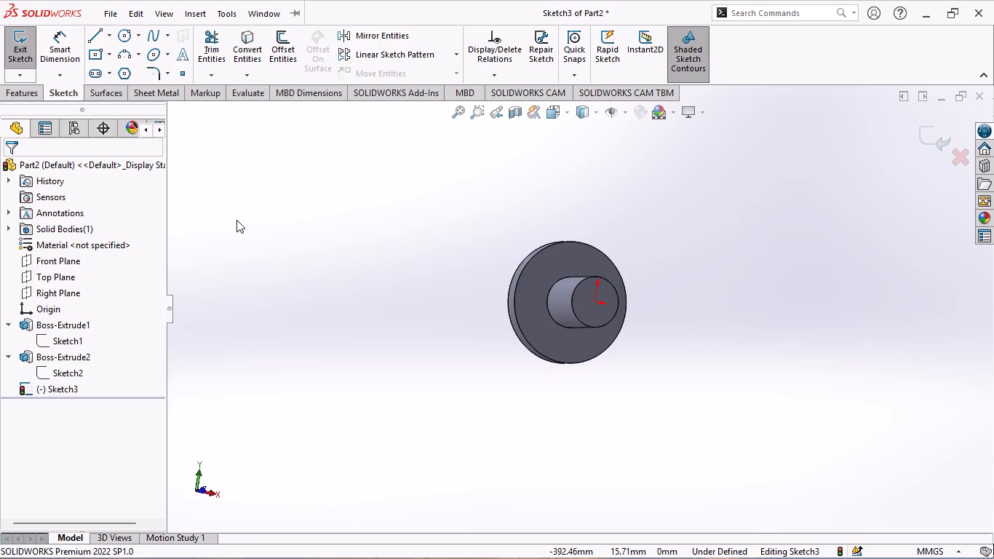
Exit the emptied slot sketch.
{"action": "left_click", "coordinate": [598, 306]}
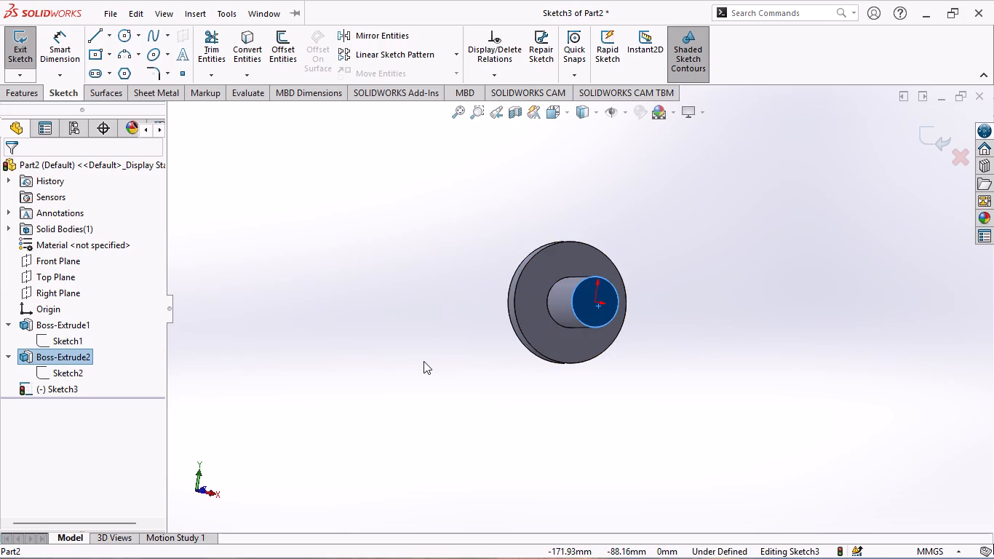
{"action": "left_click", "coordinate": [7, 47]}
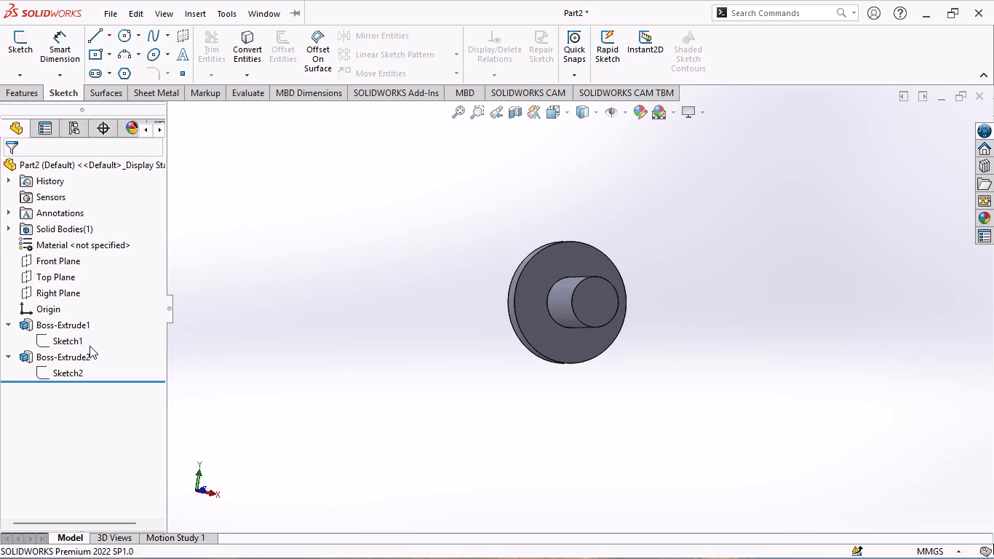
Delete the 50 mm cylinder's extrusion, Boss-Extrude2, without deleting its absorbed sketch.
{"action": "right_click", "coordinate": [88, 352]}
{"action": "left_click", "coordinate": [117, 330]}
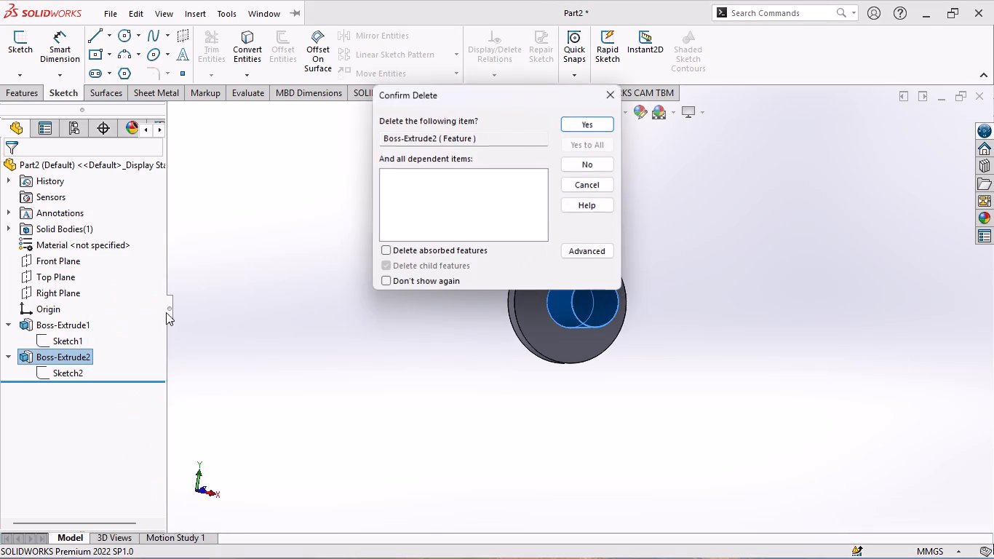
{"action": "left_click", "coordinate": [583, 122]}
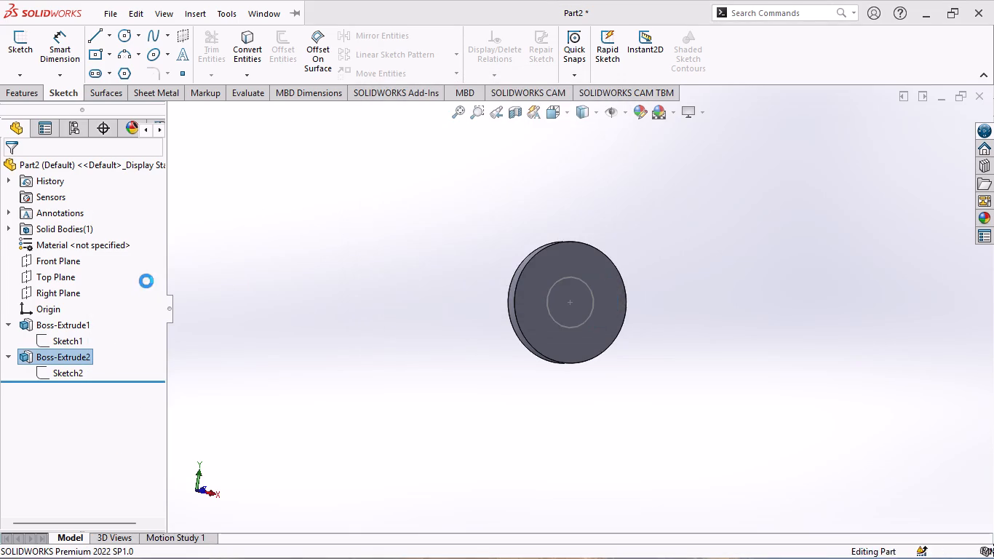
Delete the 120 mm collar's extrusion, Boss-Extrude1, together with its dependent Sketch2.
{"action": "right_click", "coordinate": [74, 321]}
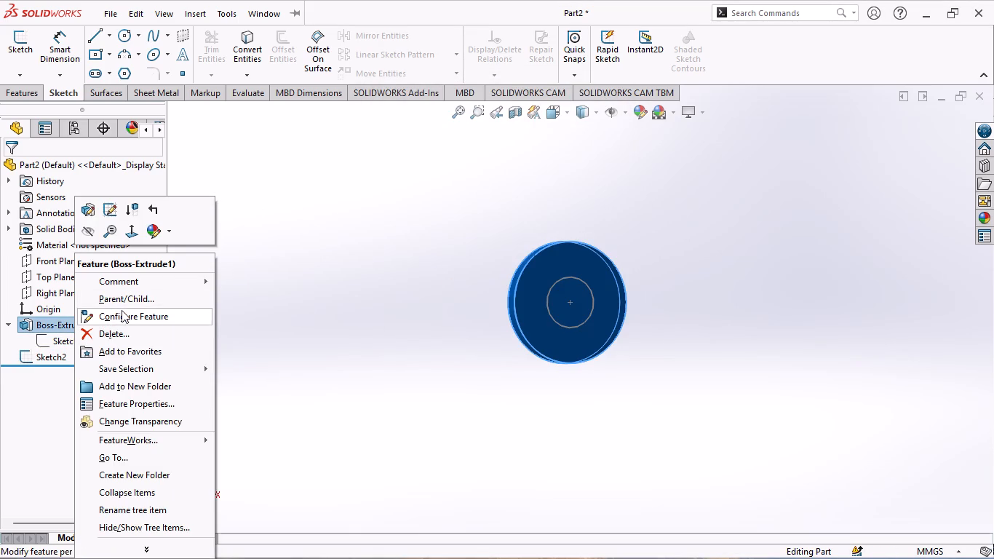
{"action": "left_click", "coordinate": [130, 333]}
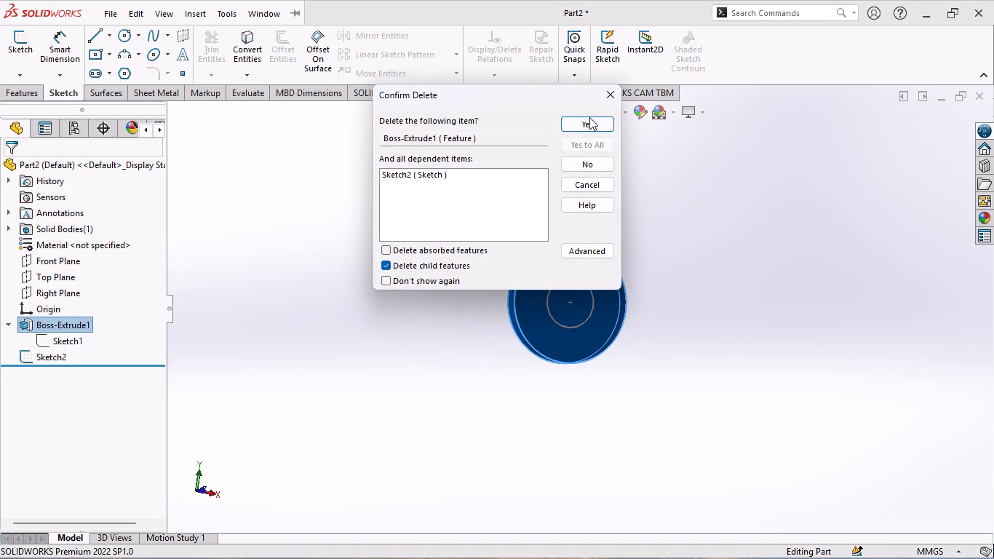
{"action": "left_click", "coordinate": [593, 117]}
Delete the leftover Sketch1 so the part has no sketches or features.
{"action": "right_click", "coordinate": [53, 312]}
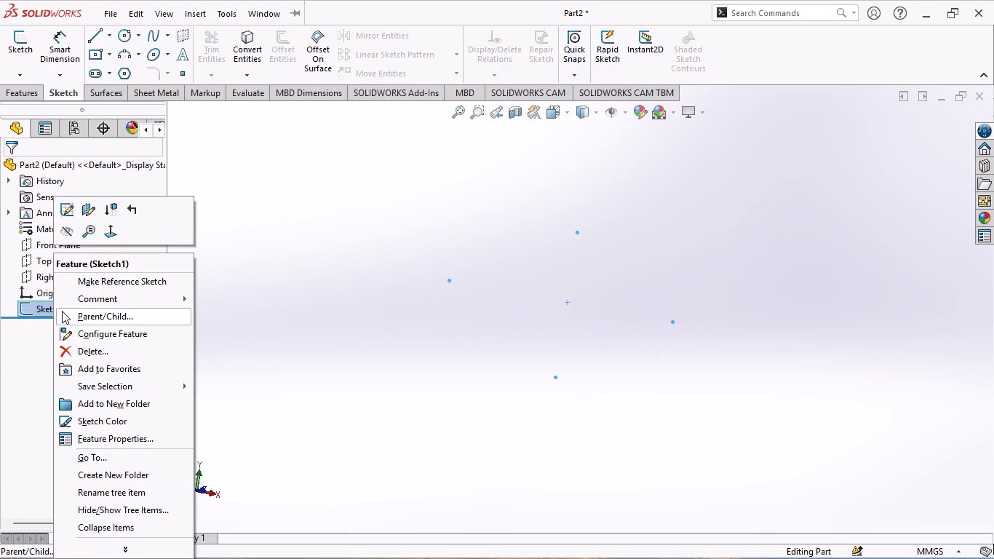
{"action": "left_click", "coordinate": [109, 350]}
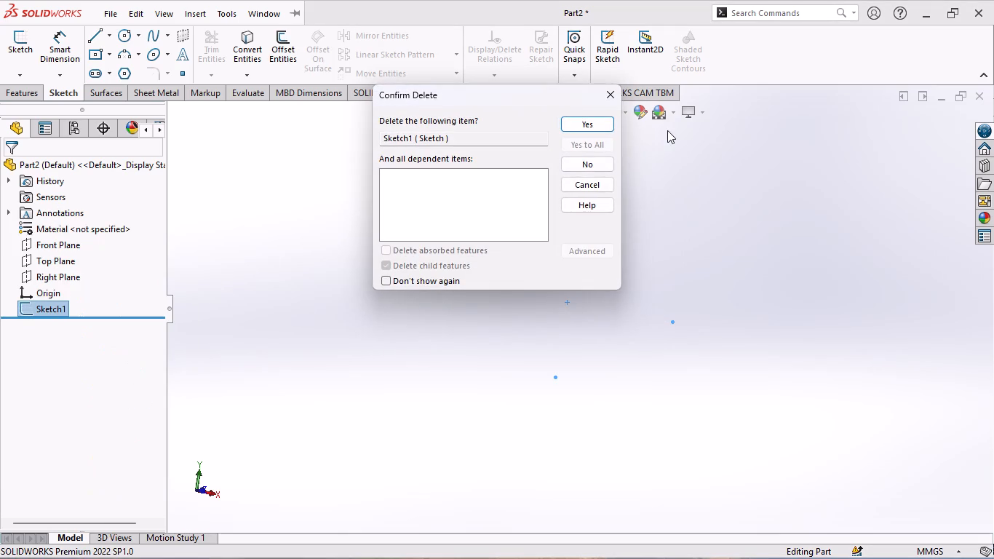
{"action": "left_click", "coordinate": [601, 119]}
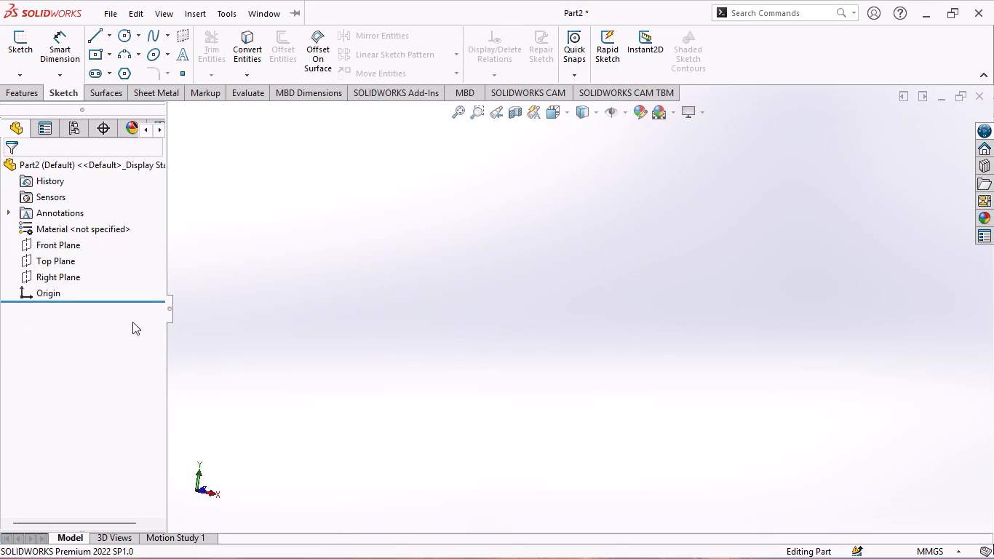
In a new sketch on the Front Plane, draw a horizontal centreline about 343 mm long through the origin.
{"action": "scroll", "coordinate": [398, 288], "scroll_direction": "down", "scroll_amount": 3}
{"action": "scroll", "coordinate": [385, 293], "scroll_direction": "up", "scroll_amount": 14}
{"action": "left_click", "coordinate": [69, 249]}
{"action": "left_click", "coordinate": [78, 231]}
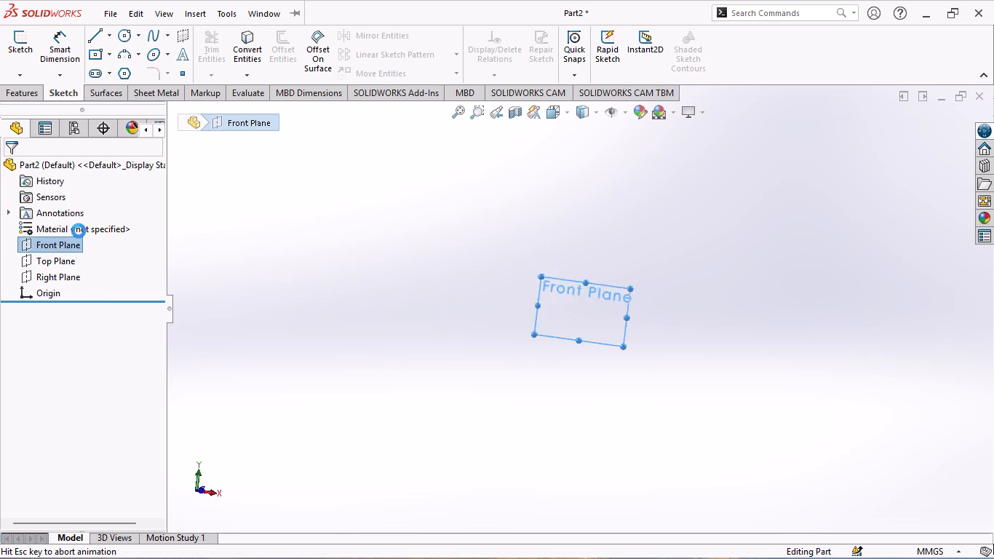
{"action": "left_click", "coordinate": [53, 312]}
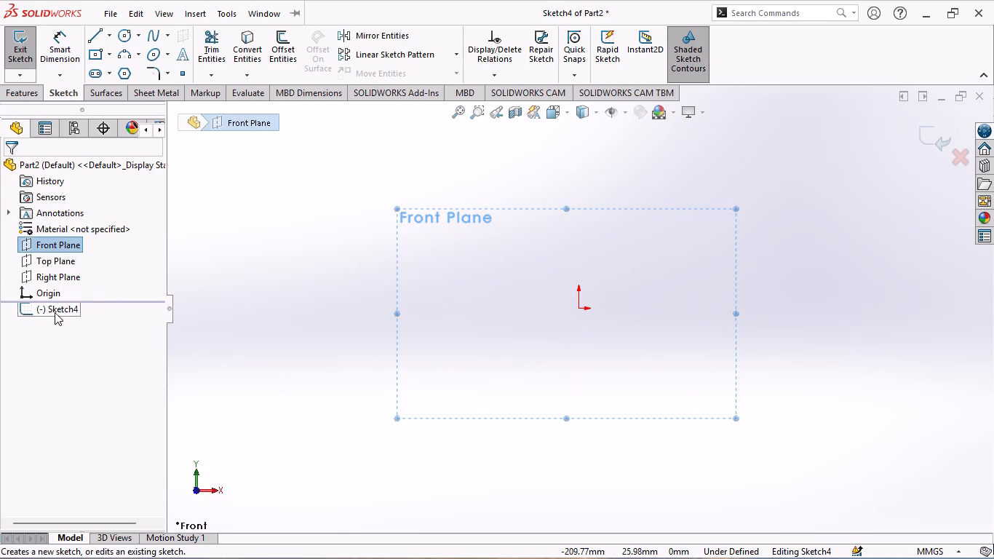
{"action": "left_click", "coordinate": [114, 39]}
{"action": "left_click", "coordinate": [108, 43]}
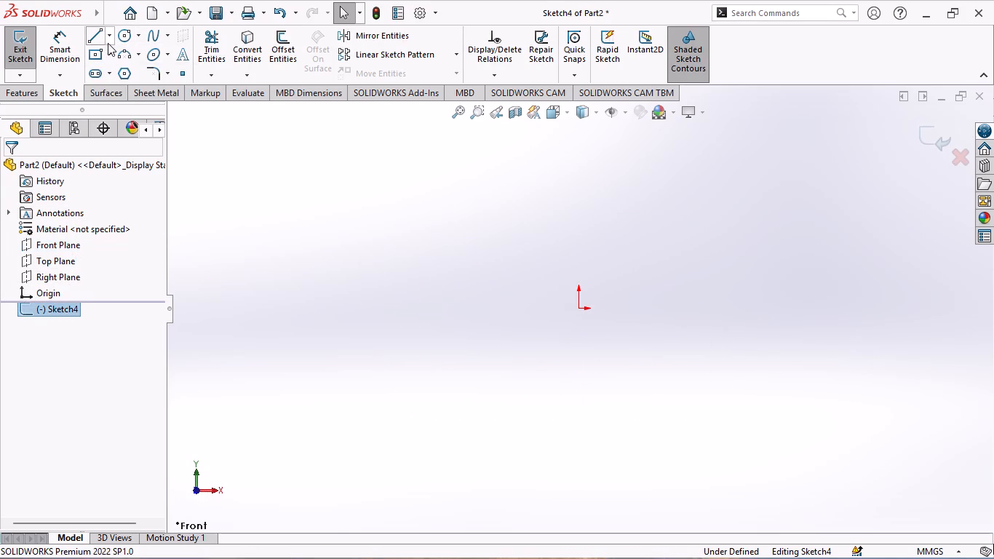
{"action": "left_click", "coordinate": [108, 41]}
{"action": "left_click", "coordinate": [124, 69]}
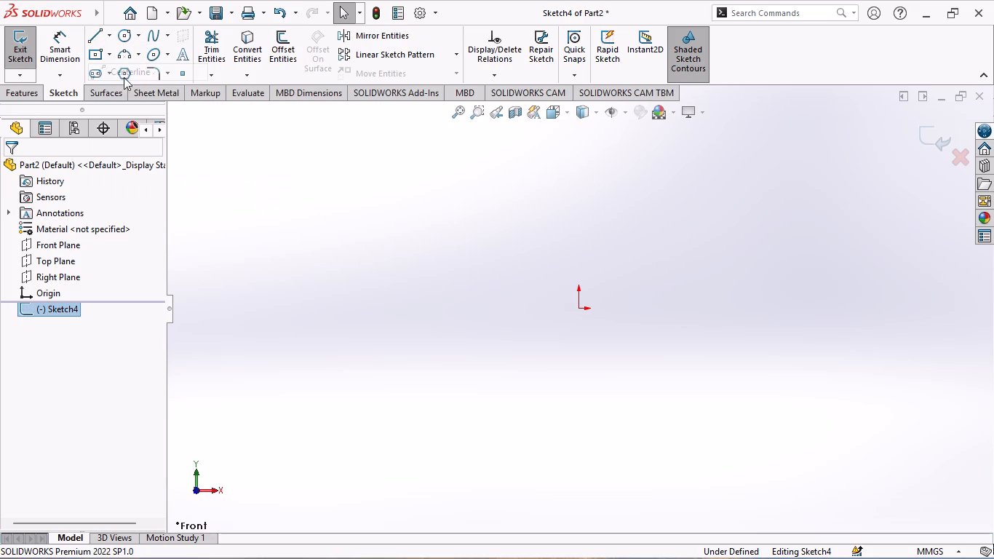
{"action": "left_click", "coordinate": [250, 311]}
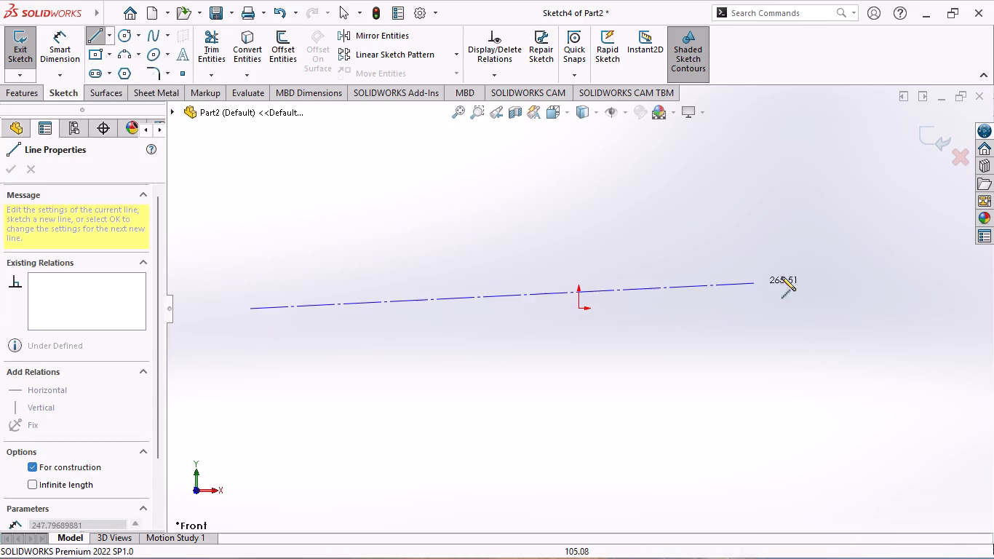
{"action": "left_click", "coordinate": [904, 310]}
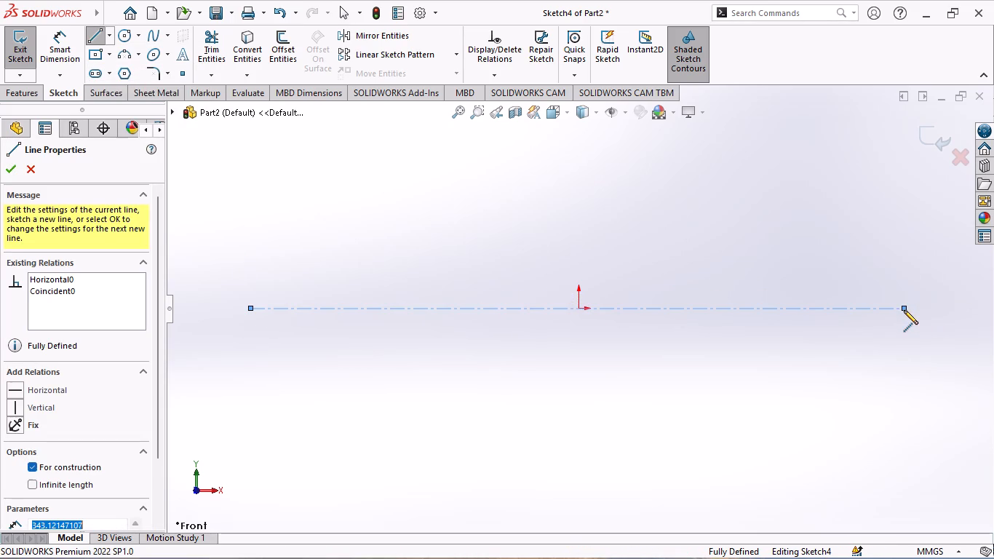
{"action": "key", "text": "Escape"}
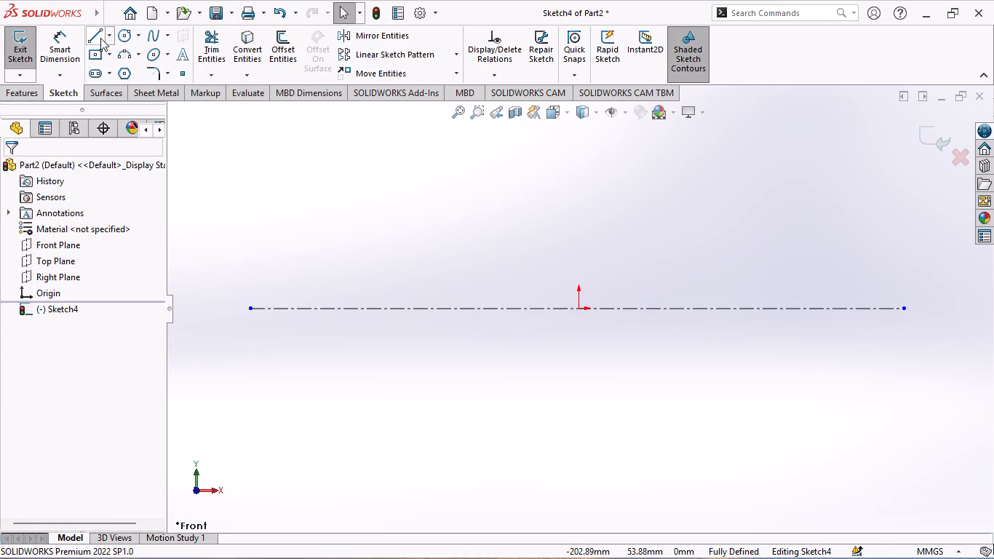
Draw a vertical centreline about 187 mm long through the origin, crossing the horizontal one.
{"action": "left_click", "coordinate": [104, 39]}
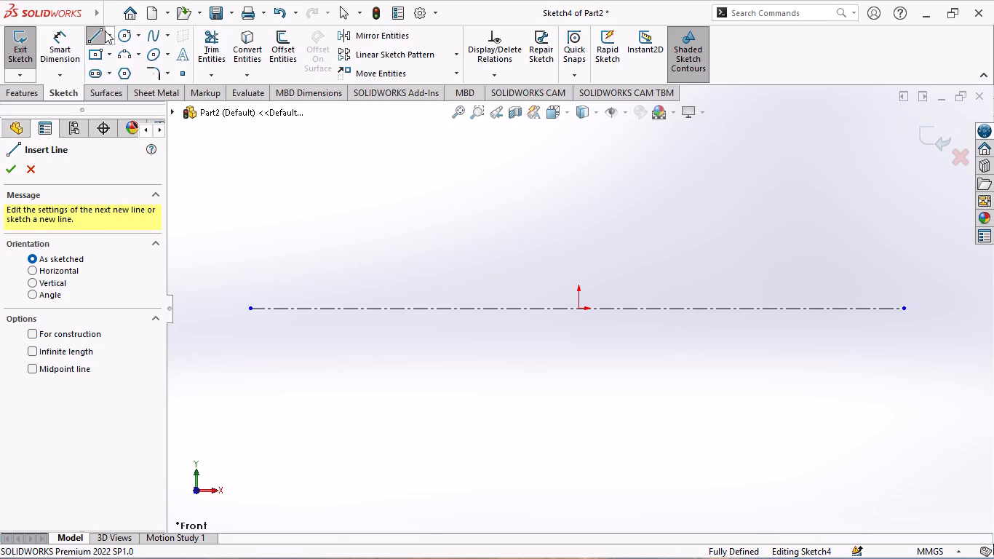
{"action": "left_click", "coordinate": [105, 31]}
{"action": "left_click", "coordinate": [117, 68]}
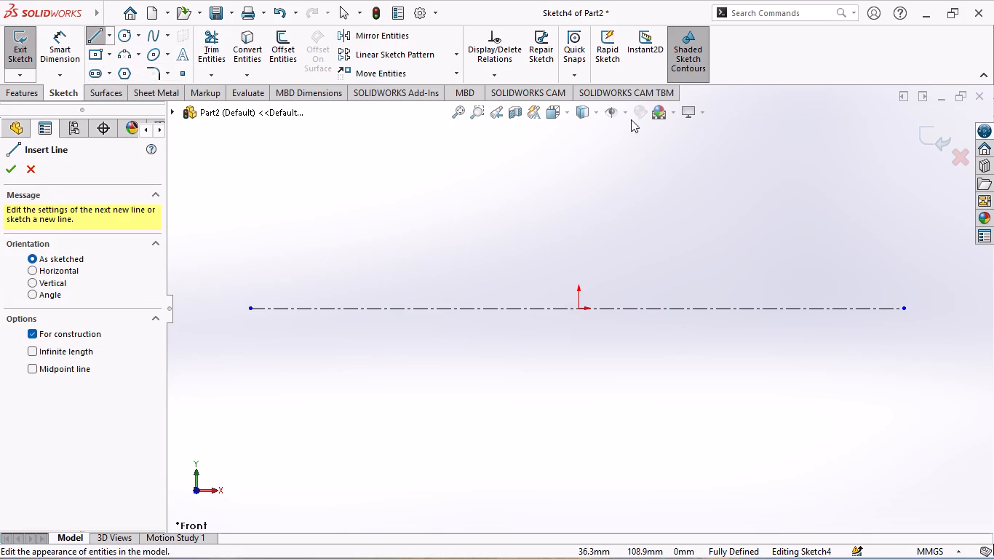
{"action": "left_click", "coordinate": [576, 126]}
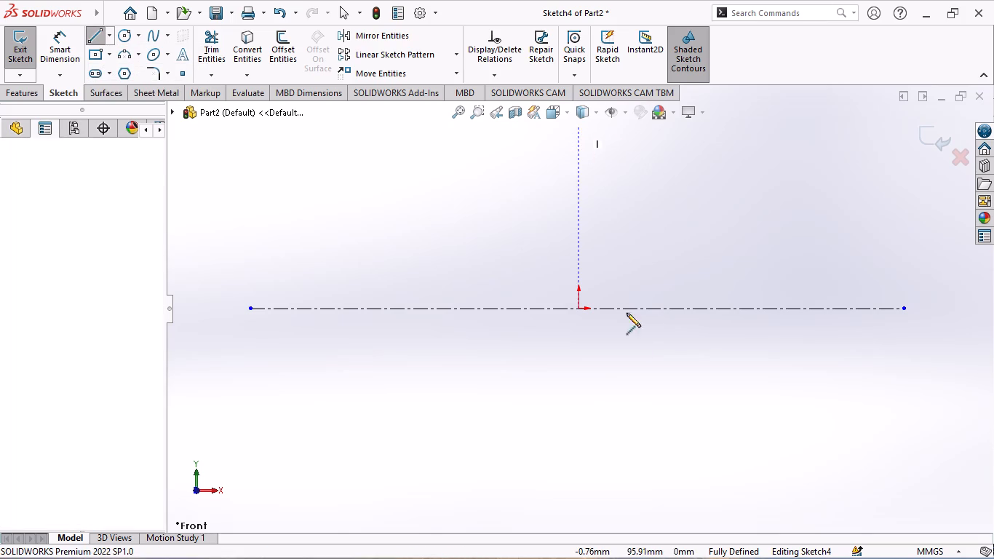
{"action": "left_click", "coordinate": [583, 483]}
{"action": "key", "text": "Escape"}
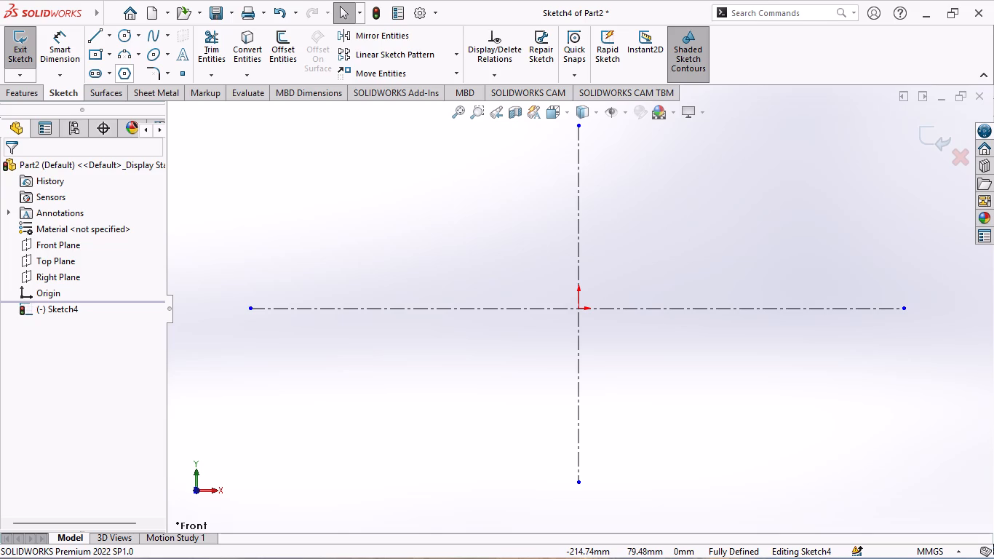
Sketch a closed stepped line profile from the origin, about 66 mm long and 28 mm high, stepping down to about 14 mm after 31 mm.
{"action": "left_click", "coordinate": [101, 38]}
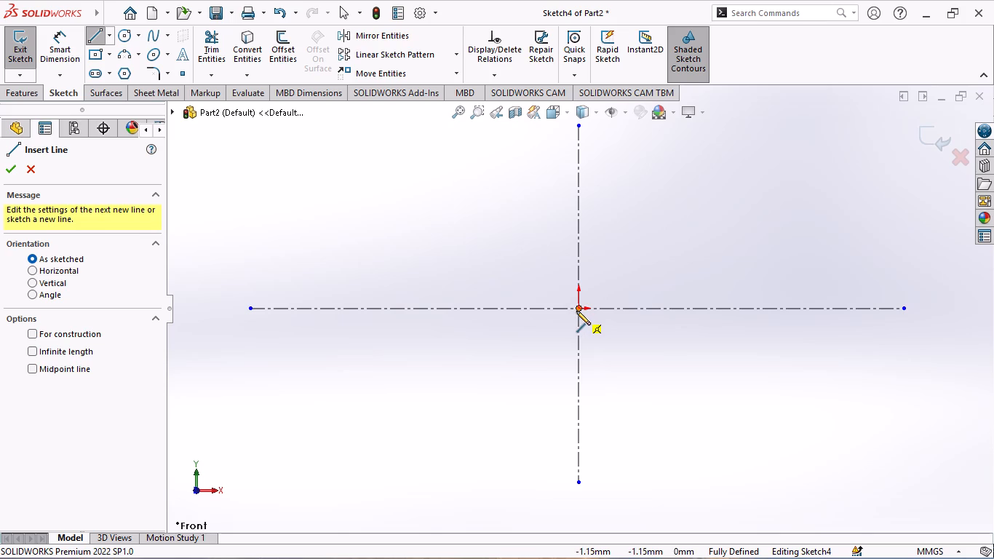
{"action": "left_click", "coordinate": [577, 310]}
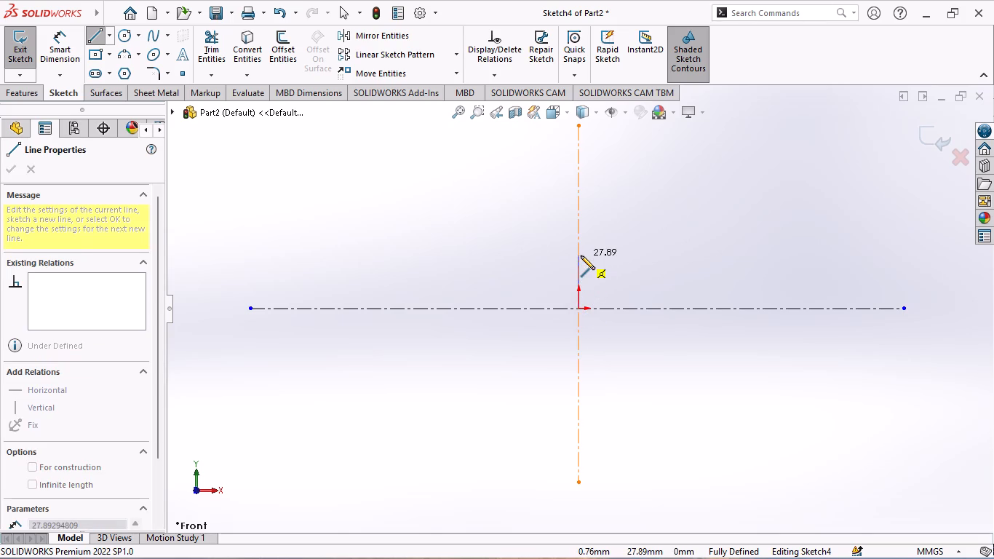
{"action": "left_click", "coordinate": [581, 255]}
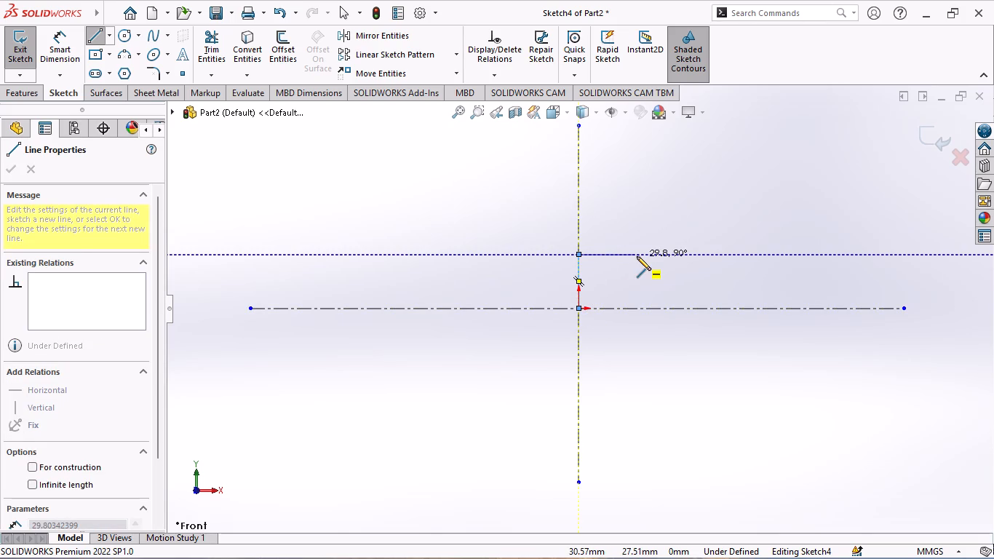
{"action": "left_click", "coordinate": [637, 256]}
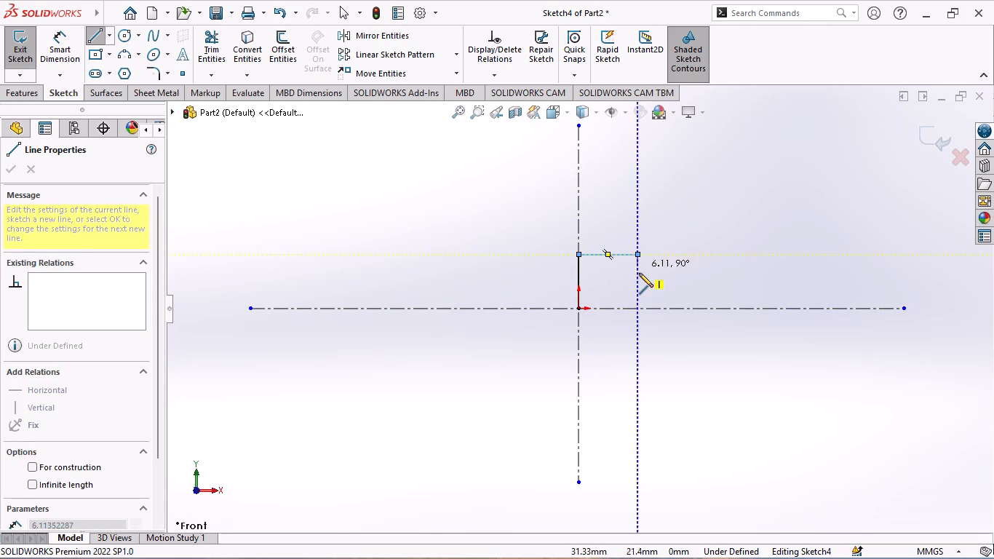
{"action": "left_click", "coordinate": [641, 282]}
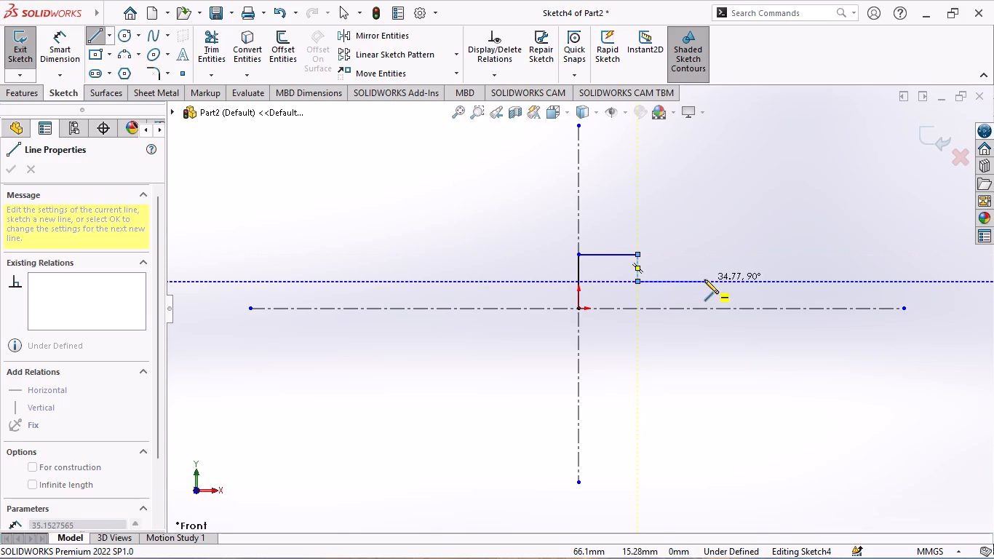
{"action": "left_click", "coordinate": [704, 279]}
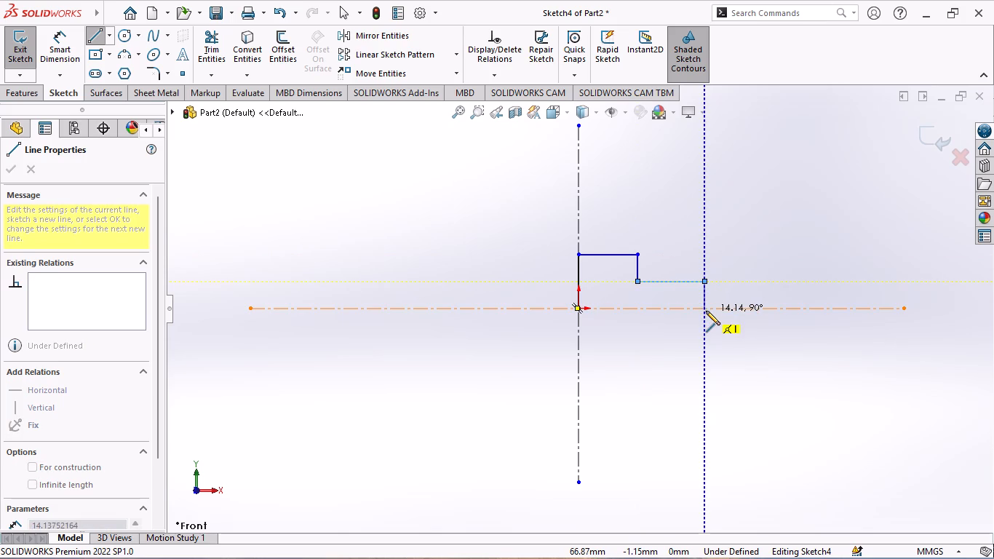
{"action": "left_click", "coordinate": [706, 311]}
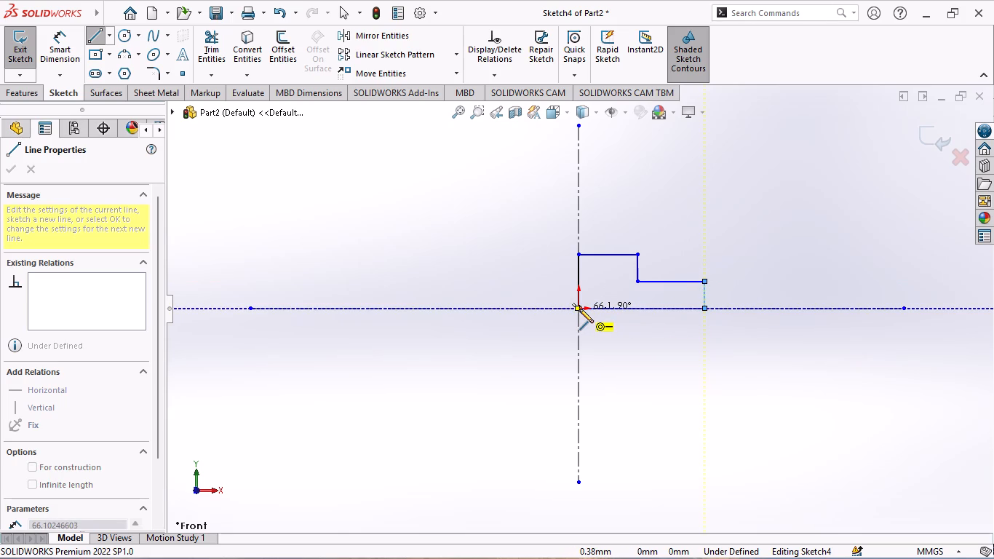
{"action": "left_click", "coordinate": [579, 307]}
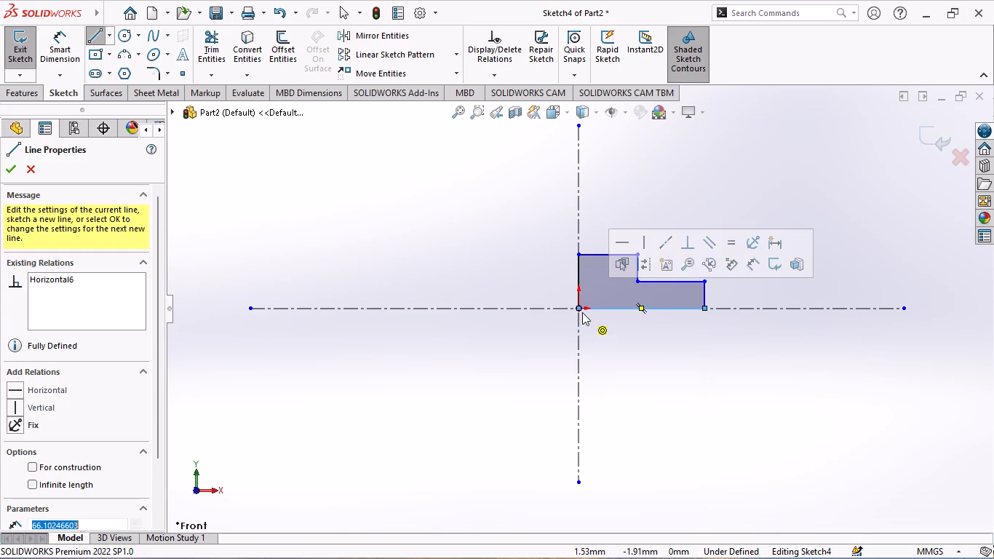
{"action": "scroll", "coordinate": [583, 313], "scroll_direction": "down", "scroll_amount": 2}
{"action": "left_click", "coordinate": [724, 348]}
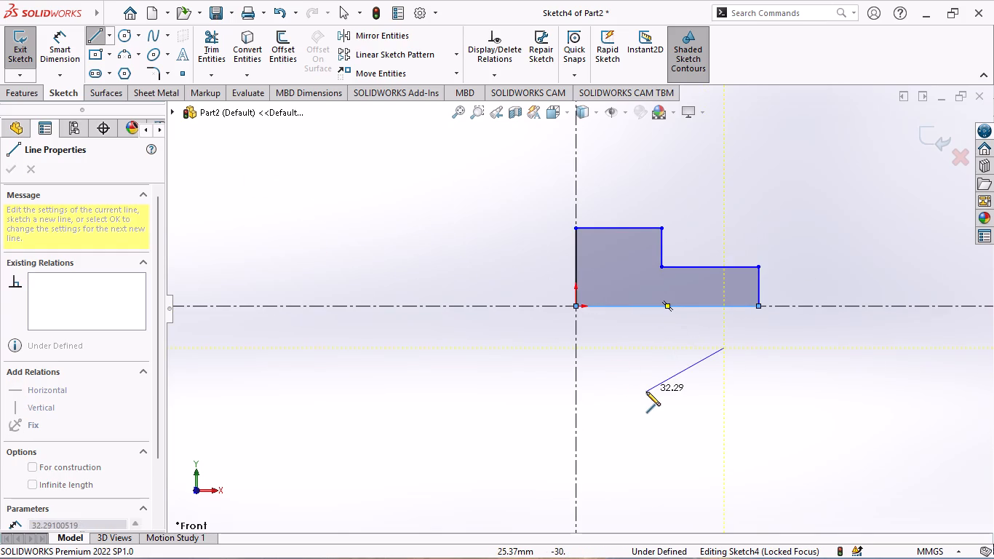
{"action": "key", "text": "Escape"}
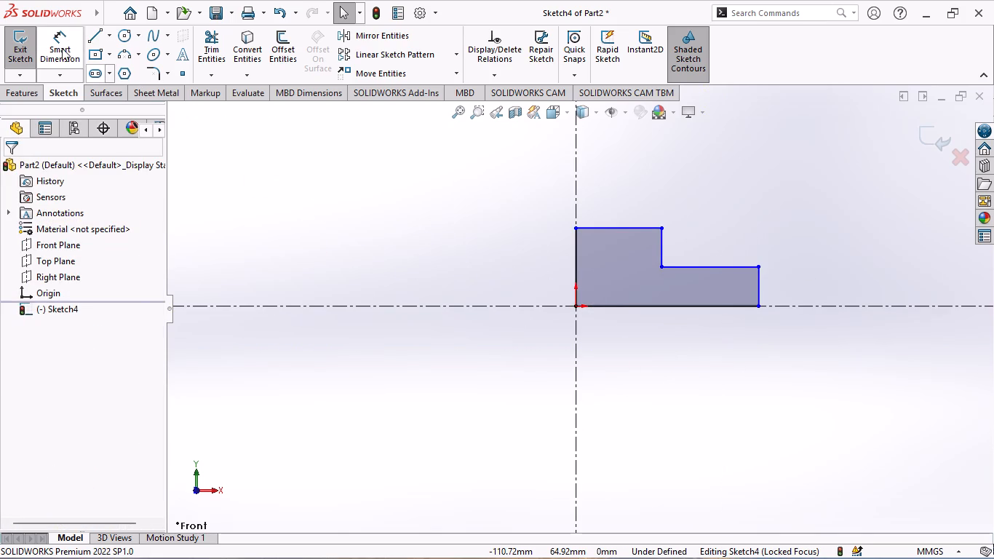
Dimension the horizontal top edge of the profile's taller section to 16 mm.
{"action": "left_click", "coordinate": [62, 48]}
{"action": "left_click", "coordinate": [622, 226]}
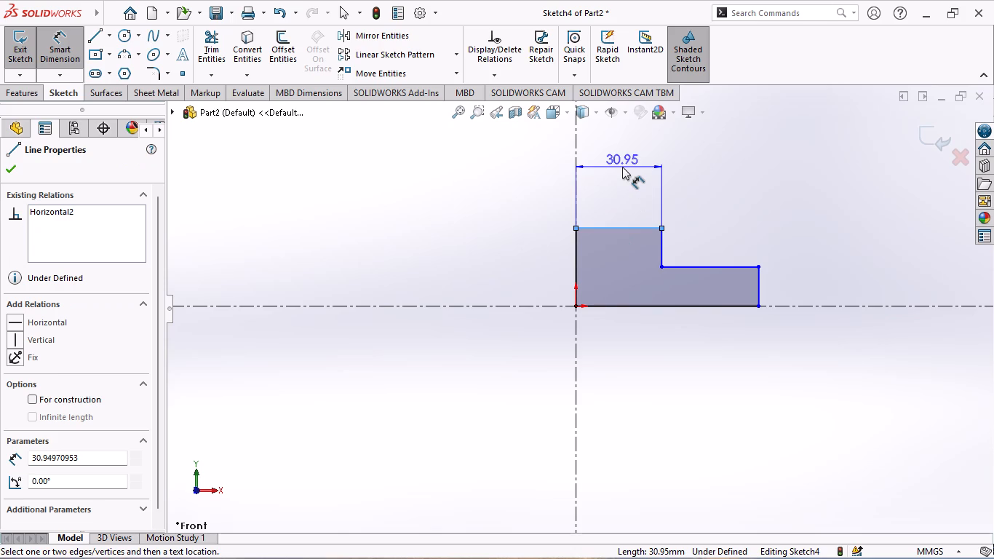
{"action": "left_click", "coordinate": [622, 167]}
{"action": "key", "text": "1"}
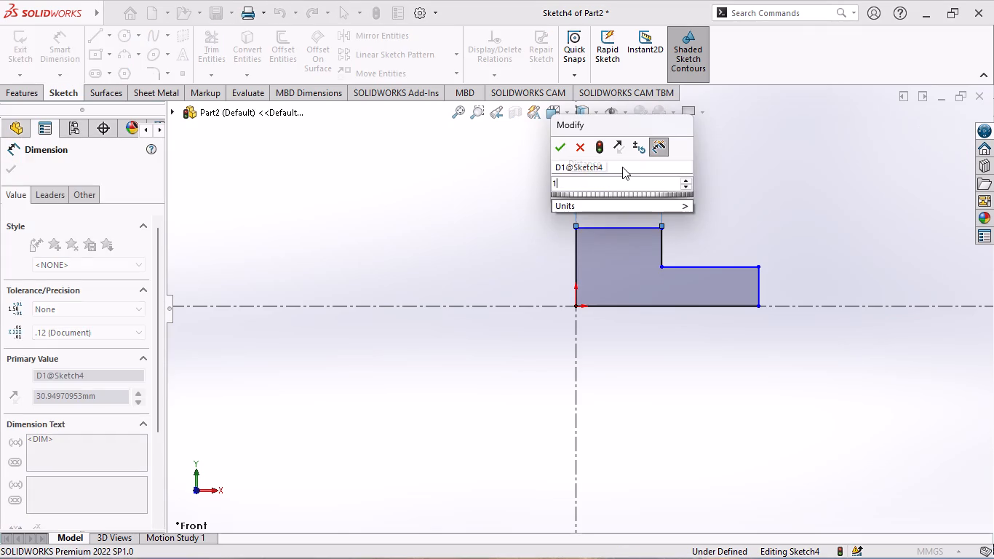
{"action": "key", "text": "6"}
{"action": "key", "text": "Return"}
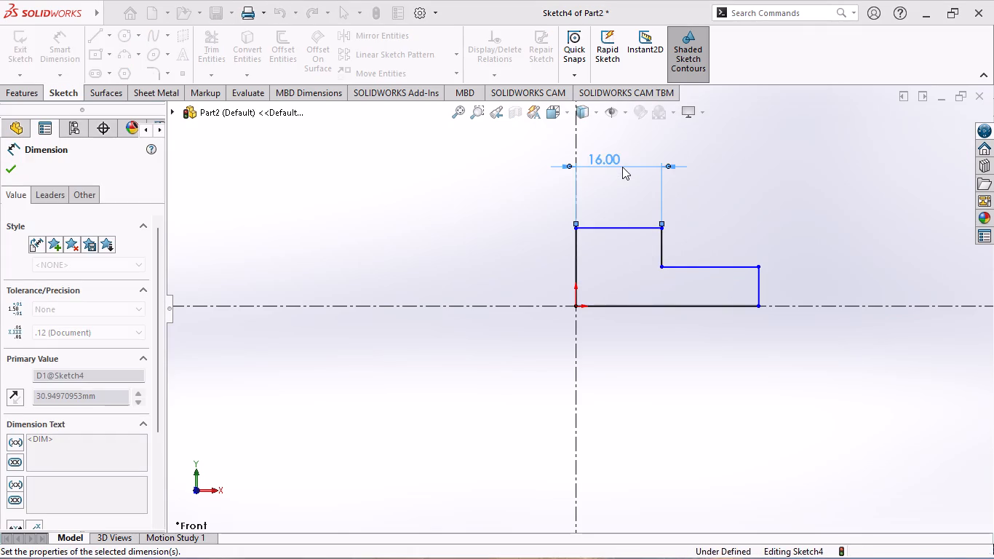
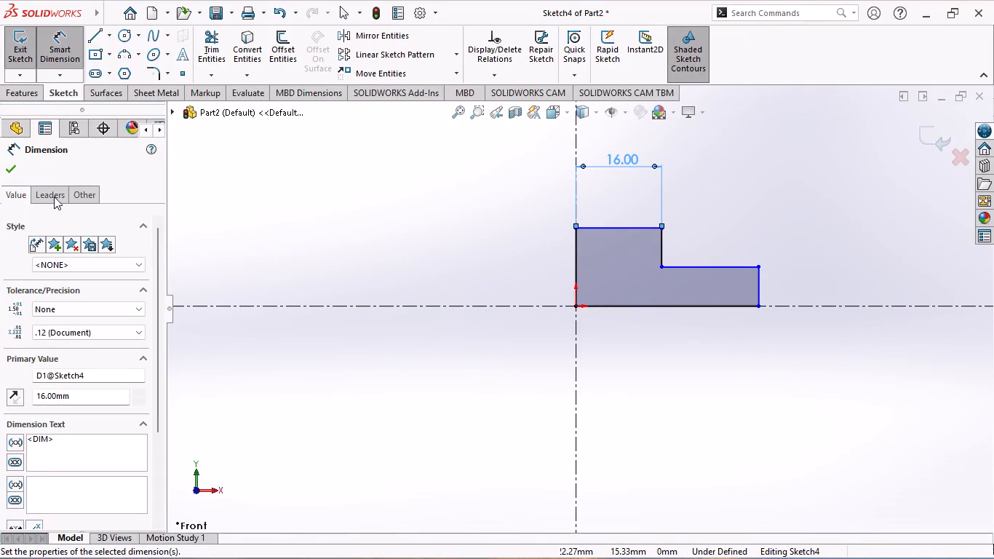
Dimension the horizontal top edge of the profile's lower section to 62 mm.
{"action": "left_click", "coordinate": [12, 165]}
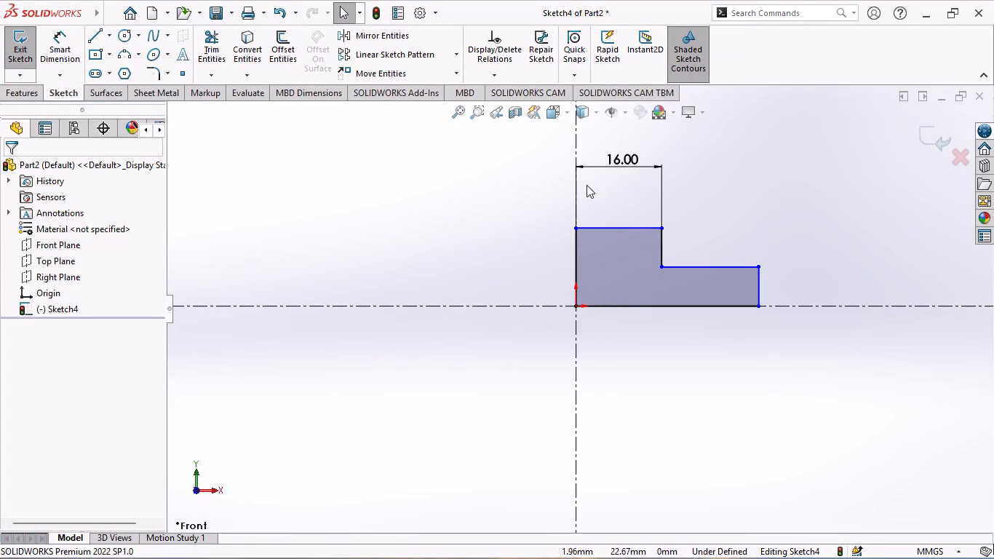
{"action": "scroll", "coordinate": [612, 203], "scroll_direction": "down", "scroll_amount": 1}
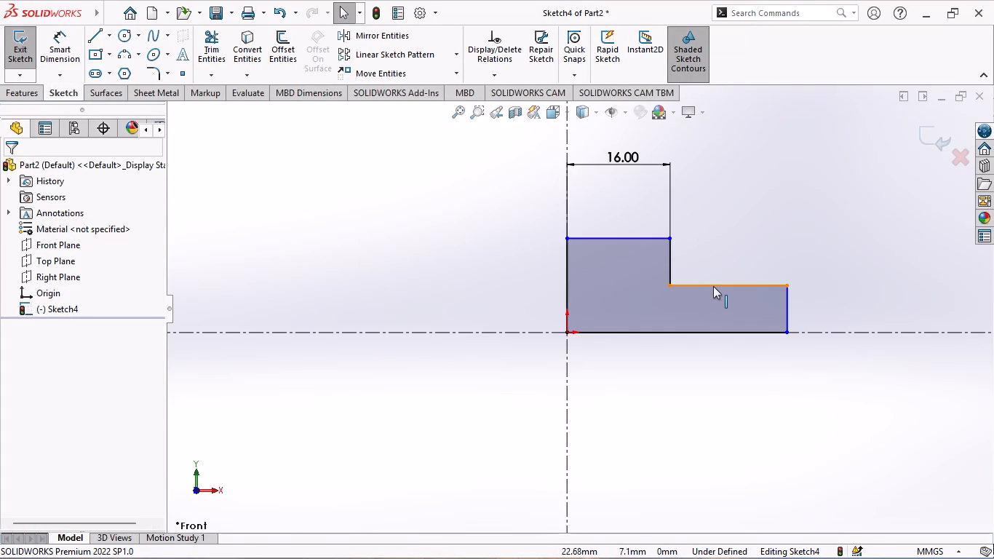
{"action": "left_click", "coordinate": [717, 283]}
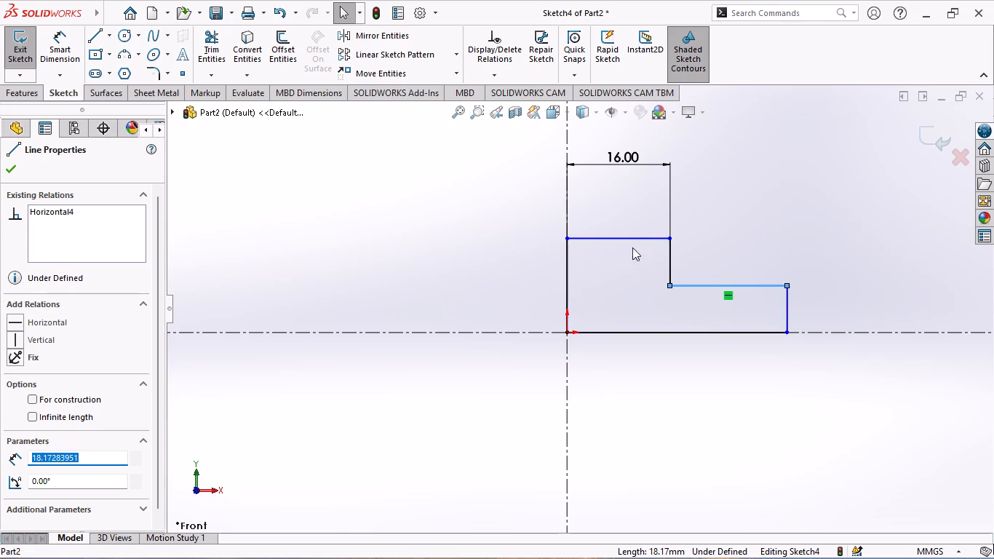
{"action": "left_click", "coordinate": [354, 188]}
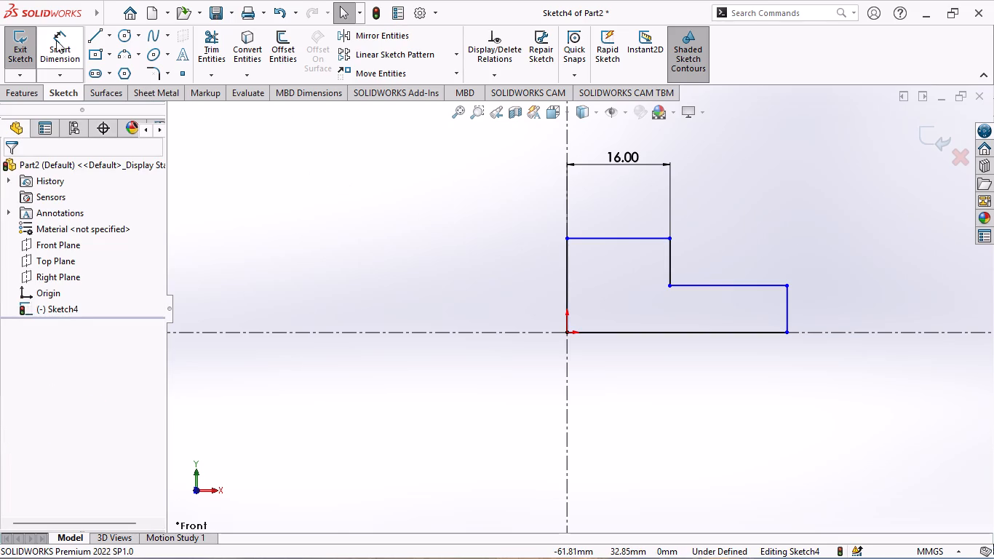
{"action": "left_click", "coordinate": [55, 39]}
{"action": "left_click", "coordinate": [740, 285]}
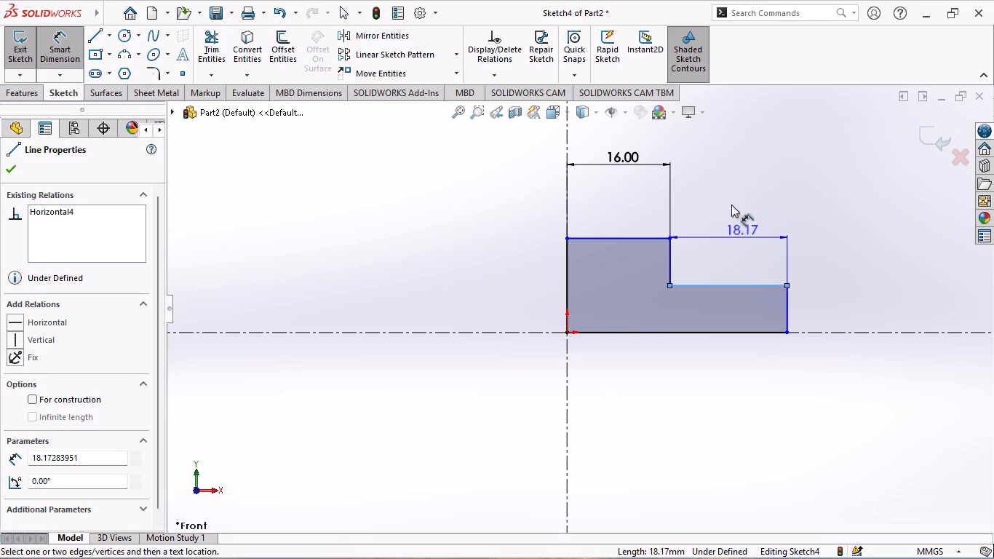
{"action": "left_click", "coordinate": [729, 199]}
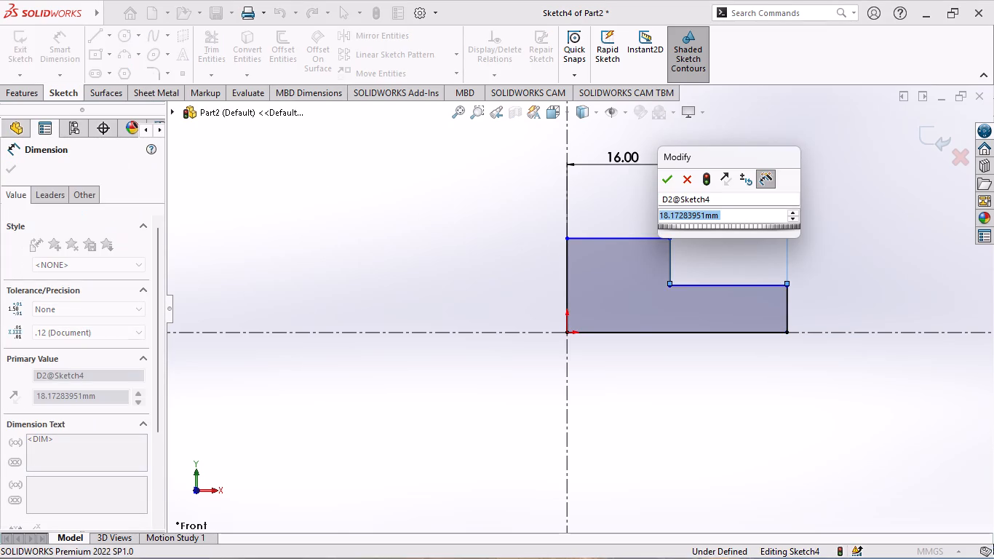
{"action": "type", "text": "62"}
{"action": "key", "text": "Return"}
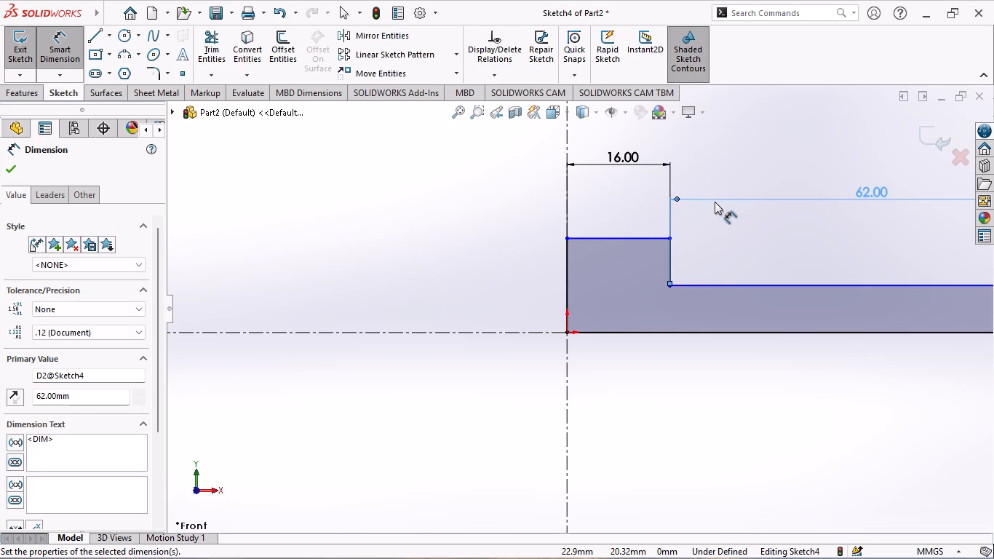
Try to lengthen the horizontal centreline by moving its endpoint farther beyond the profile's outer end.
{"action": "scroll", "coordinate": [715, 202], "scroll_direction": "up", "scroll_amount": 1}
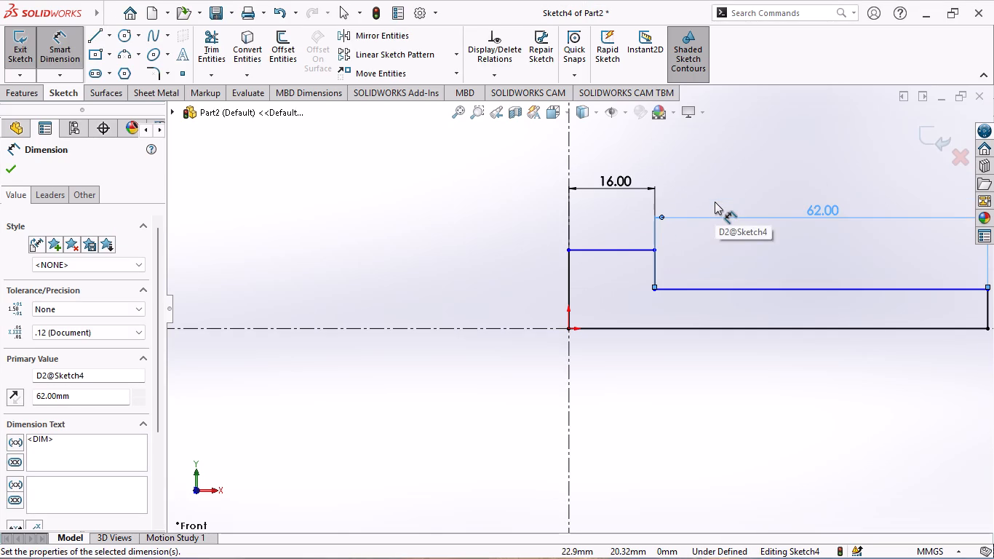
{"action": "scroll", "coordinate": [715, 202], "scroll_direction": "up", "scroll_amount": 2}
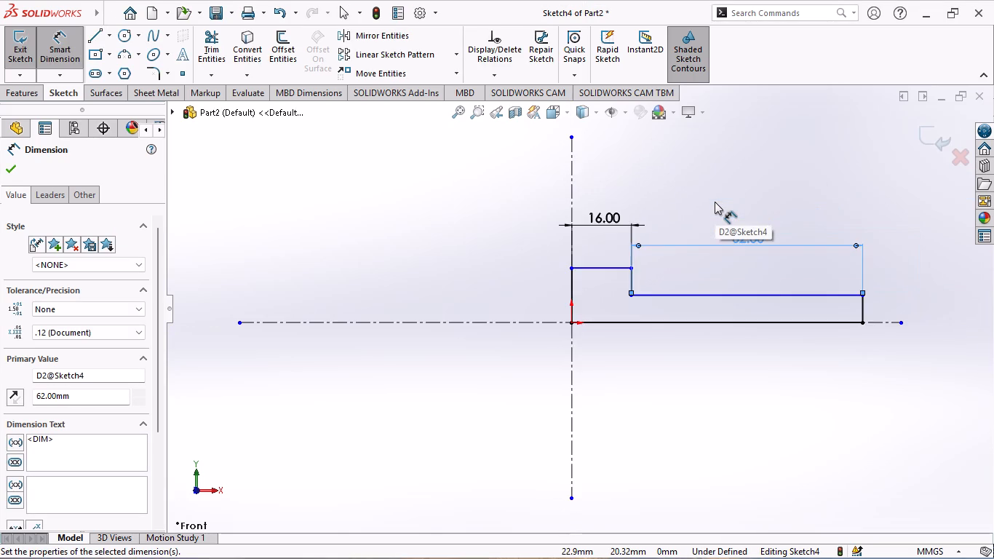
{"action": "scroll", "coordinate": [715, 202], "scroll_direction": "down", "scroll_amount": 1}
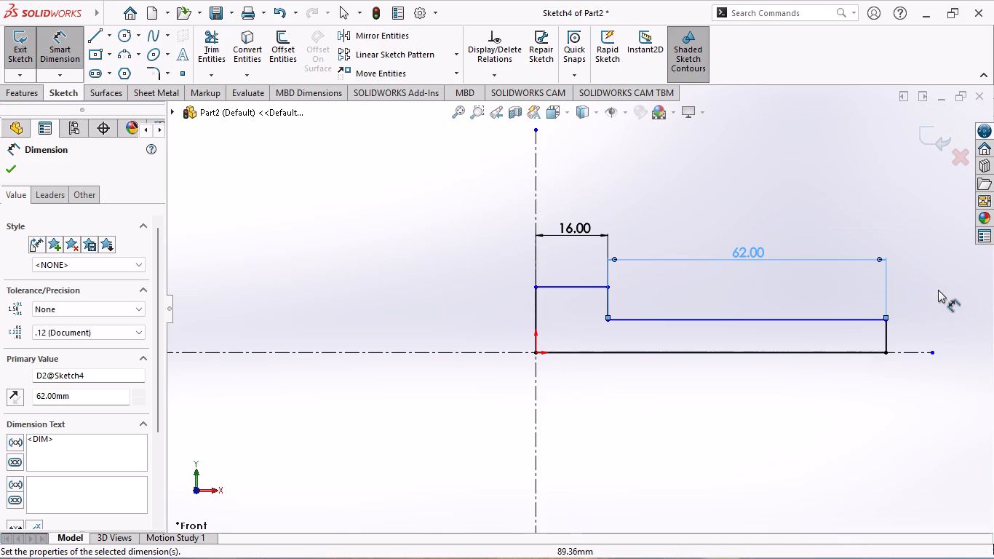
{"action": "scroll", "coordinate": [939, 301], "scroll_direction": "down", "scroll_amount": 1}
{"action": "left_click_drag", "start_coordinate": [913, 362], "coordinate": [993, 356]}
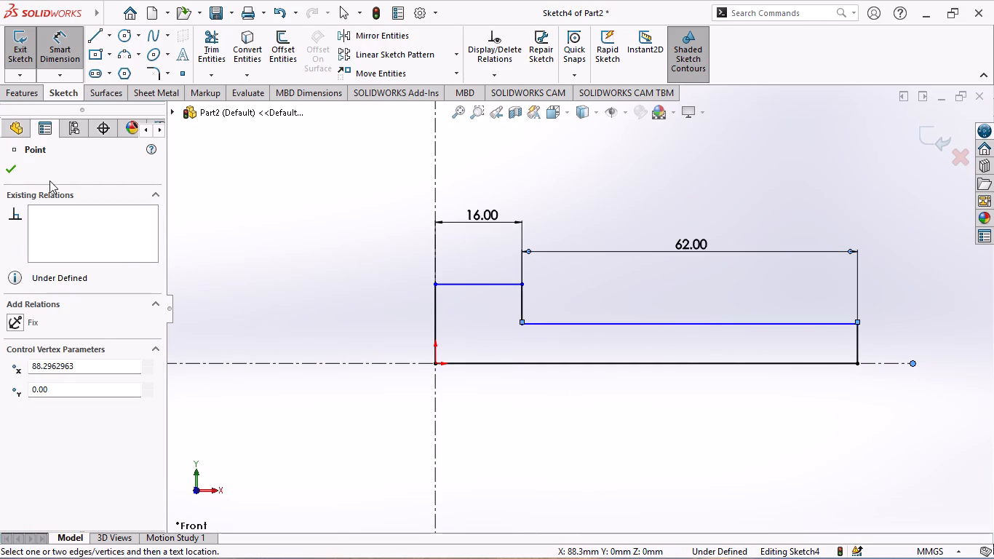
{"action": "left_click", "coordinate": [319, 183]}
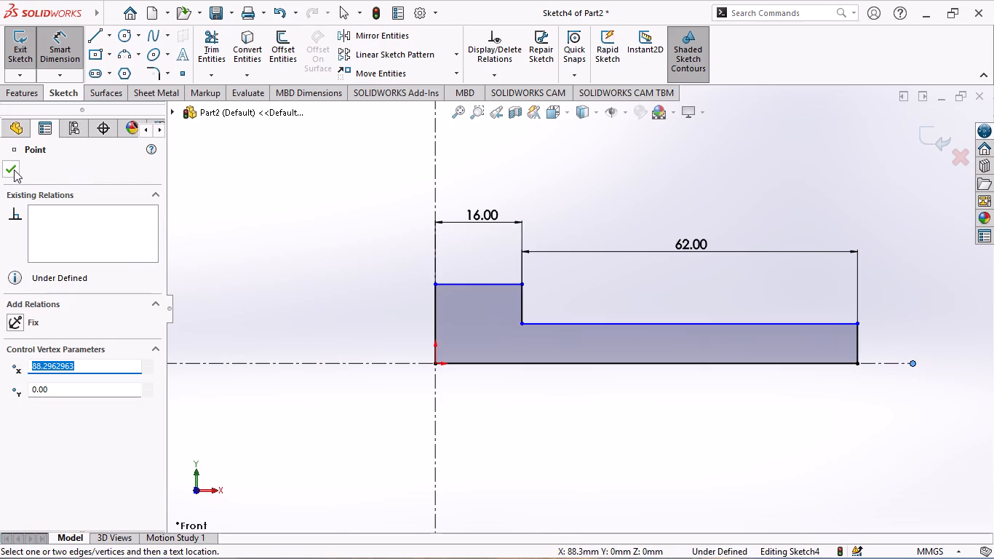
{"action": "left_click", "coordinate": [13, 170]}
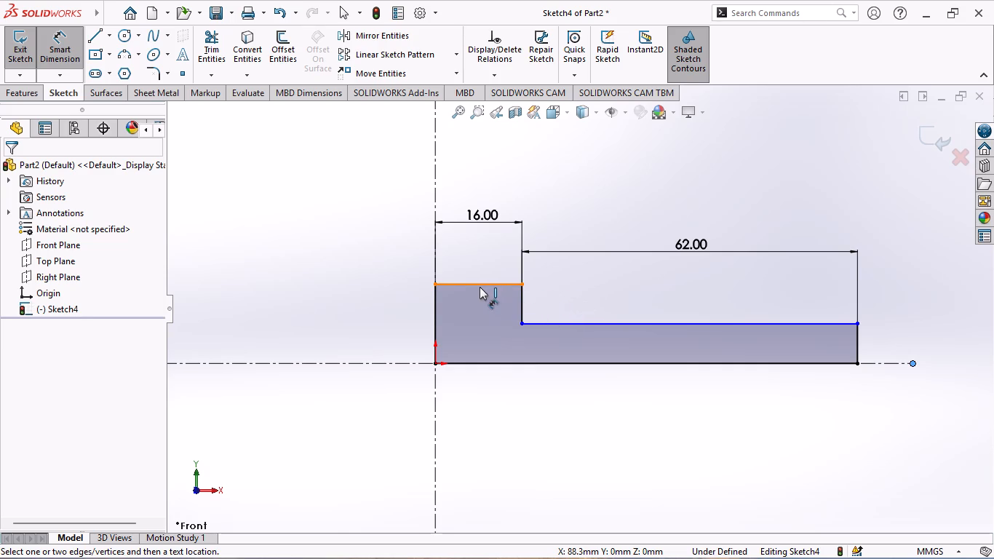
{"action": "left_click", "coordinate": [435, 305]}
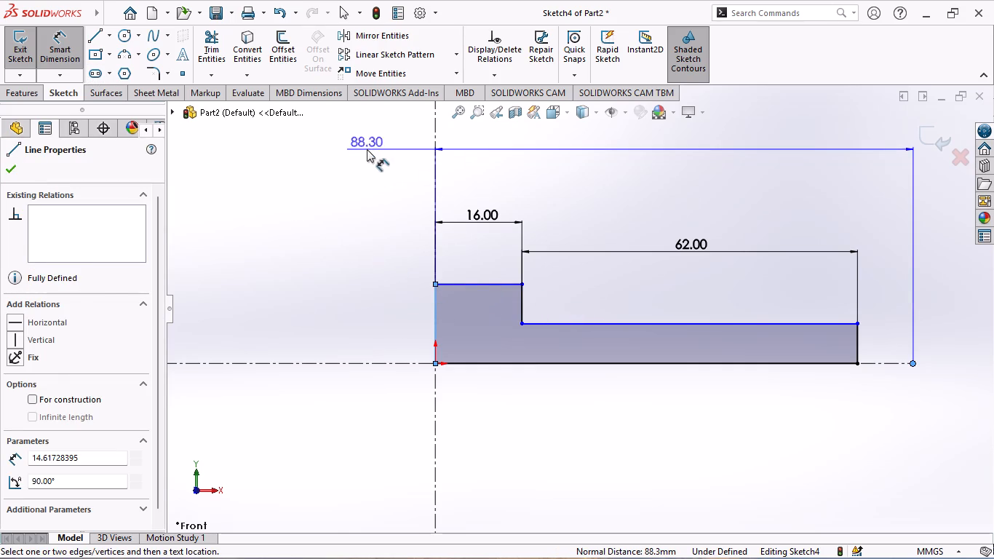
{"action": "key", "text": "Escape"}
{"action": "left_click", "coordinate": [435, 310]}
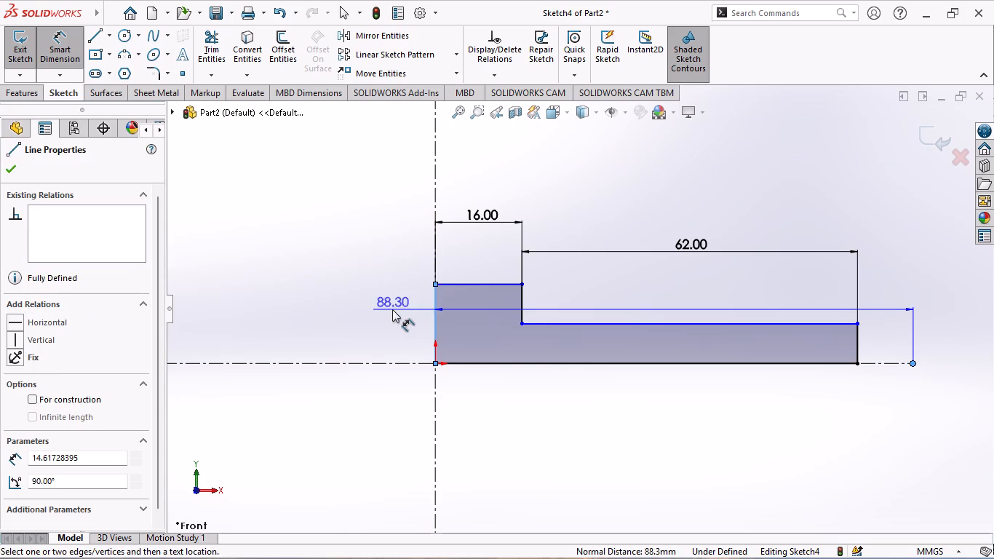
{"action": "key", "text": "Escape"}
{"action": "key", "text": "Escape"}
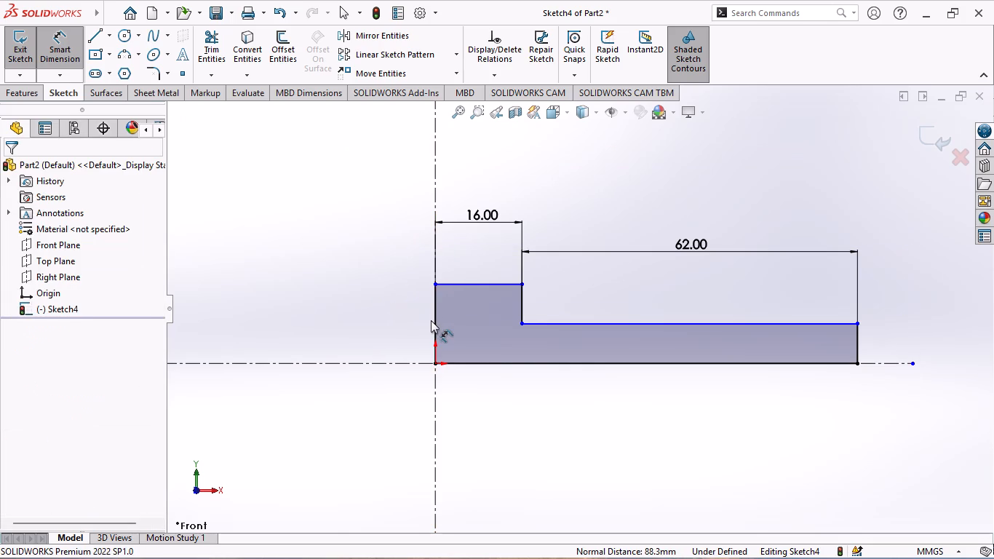
Dimension the profile's vertical edge at the origin to 60 mm.
{"action": "left_click", "coordinate": [433, 320]}
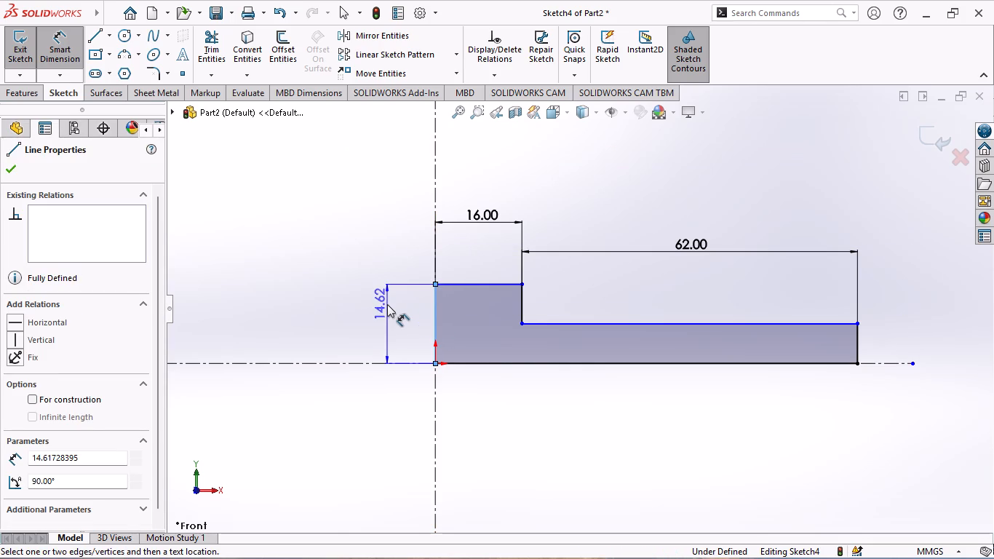
{"action": "left_click", "coordinate": [387, 304]}
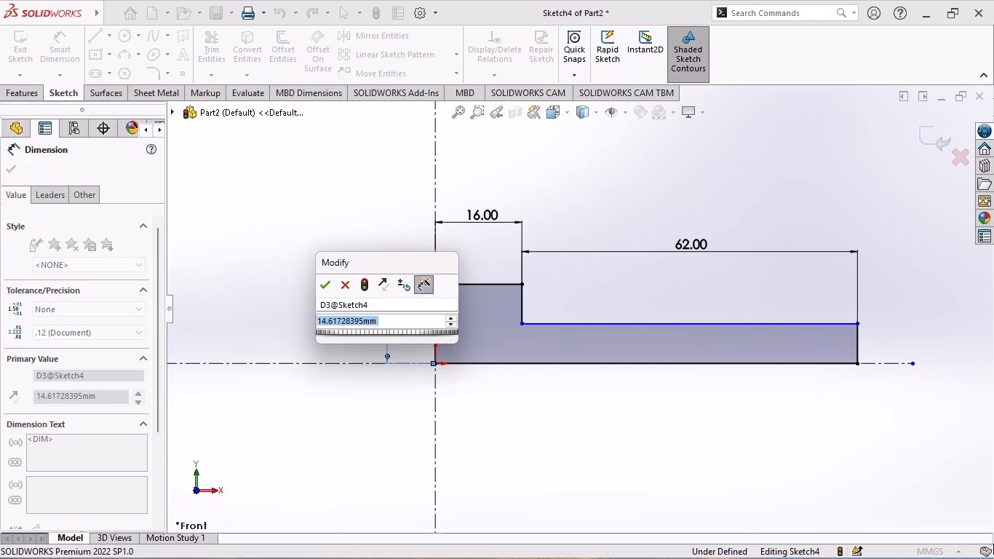
{"action": "type", "text": "60"}
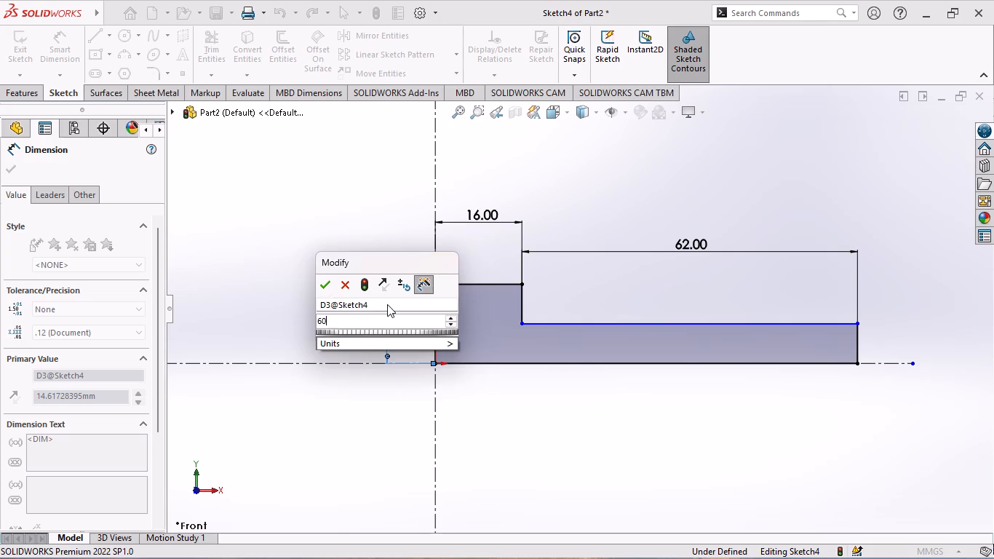
{"action": "key", "text": "Return"}
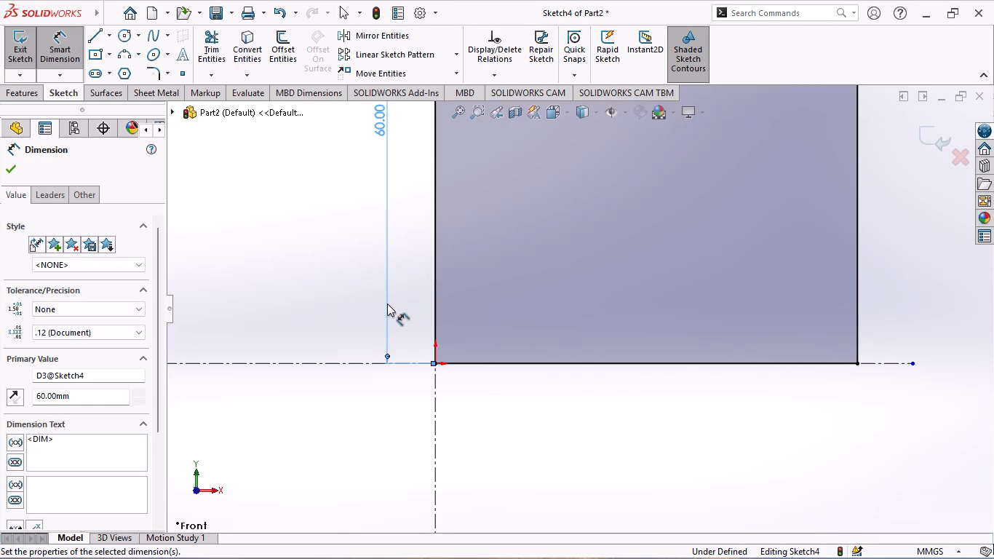
Dimension the height of the lower section's outer end, between its two corner points, to 25 mm.
{"action": "scroll", "coordinate": [382, 288], "scroll_direction": "up", "scroll_amount": 6}
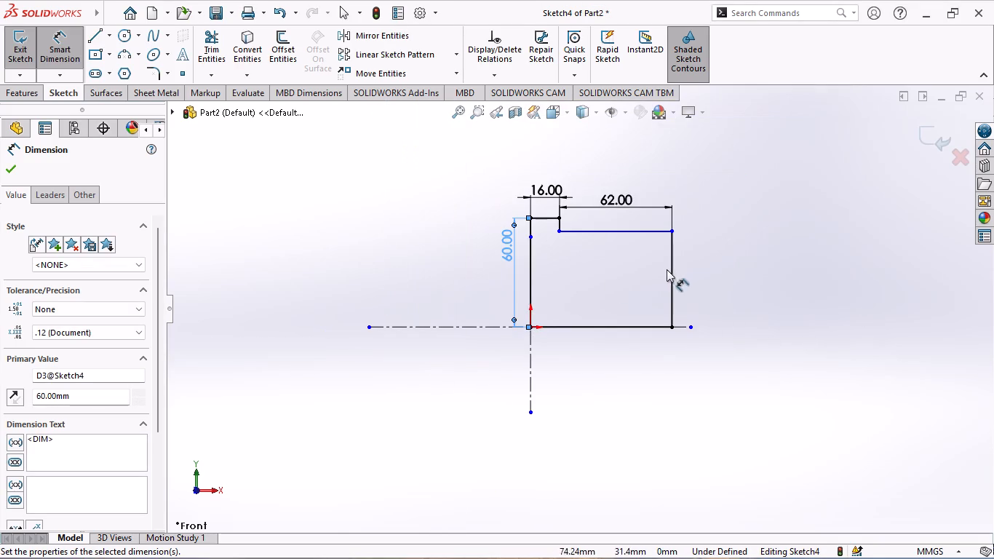
{"action": "scroll", "coordinate": [726, 208], "scroll_direction": "down", "scroll_amount": 2}
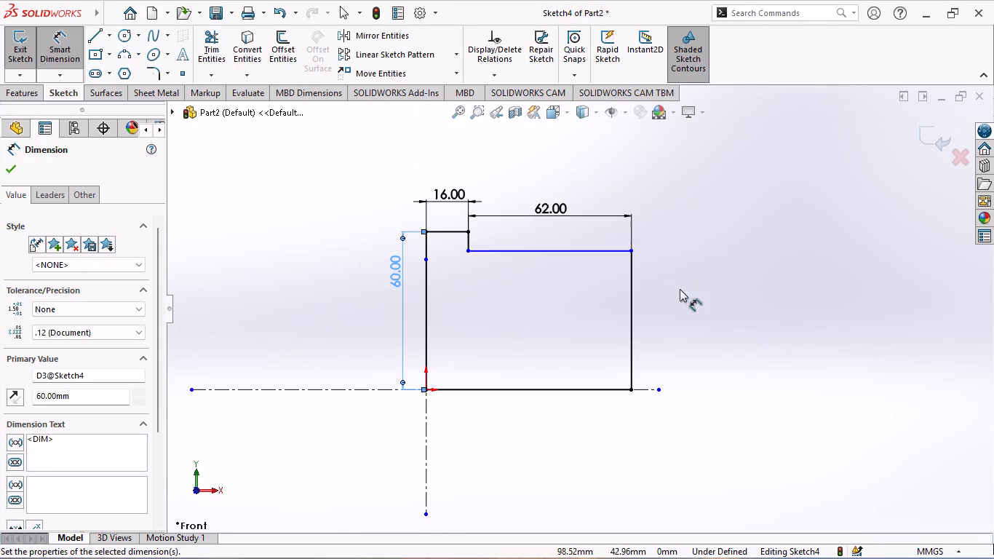
{"action": "left_click", "coordinate": [632, 250]}
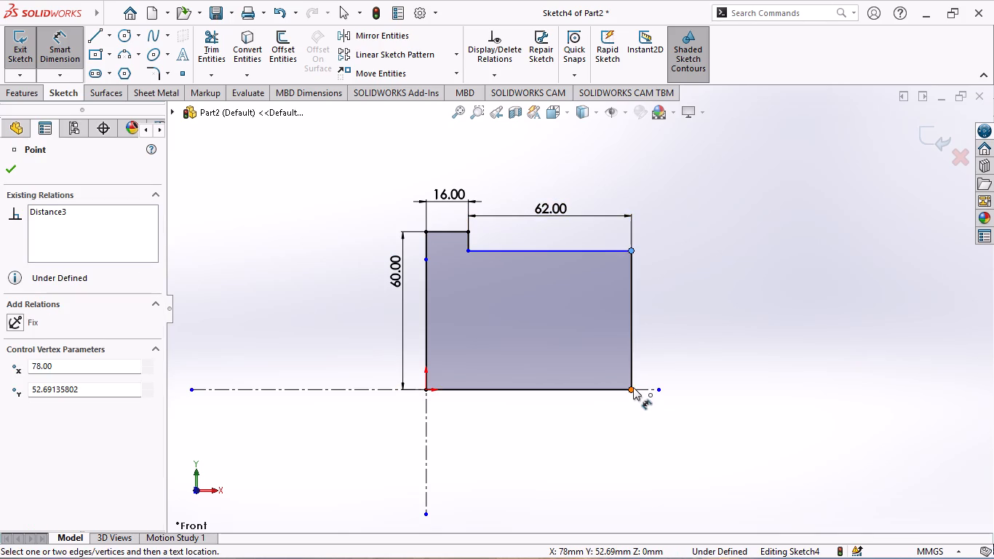
{"action": "left_click", "coordinate": [633, 387]}
{"action": "left_click", "coordinate": [679, 364]}
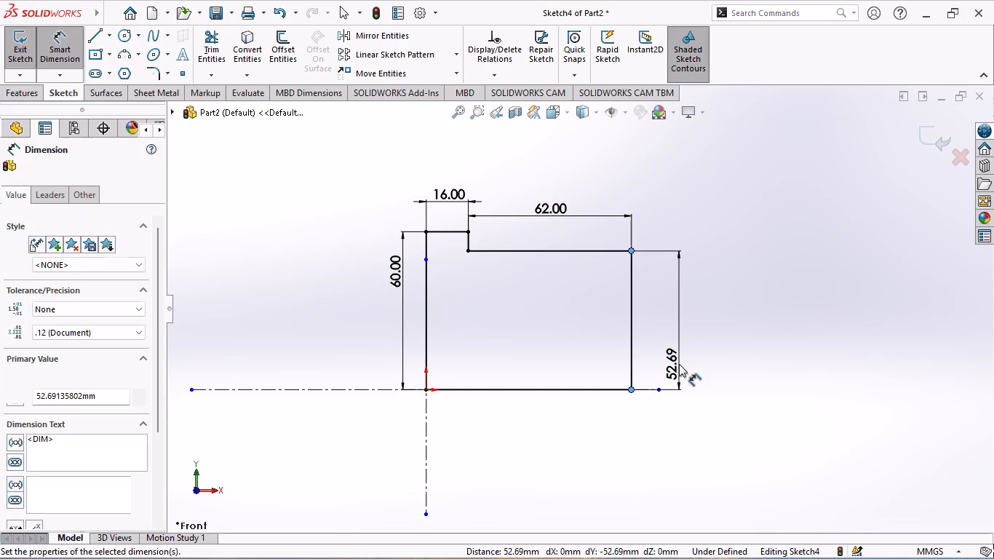
{"action": "type", "text": "25"}
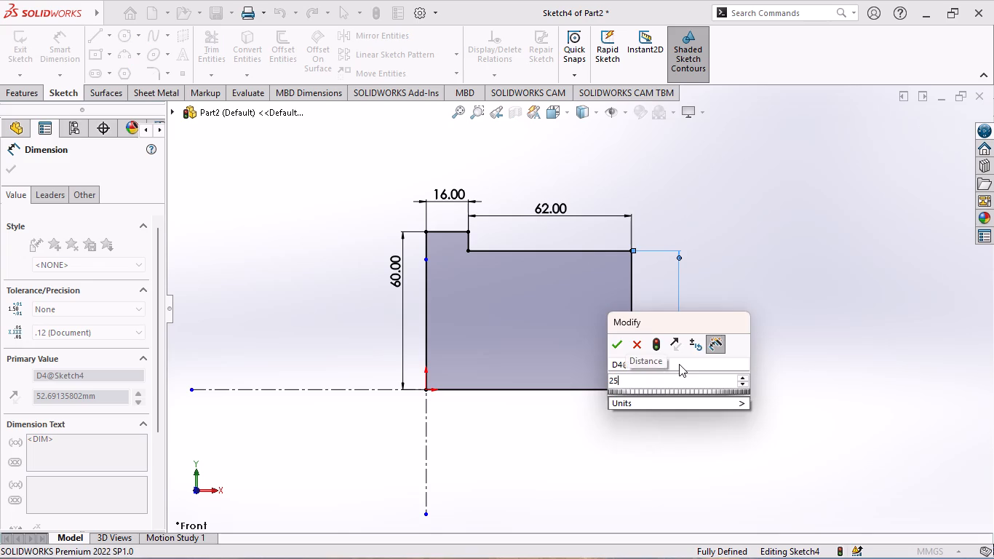
{"action": "key", "text": "Return"}
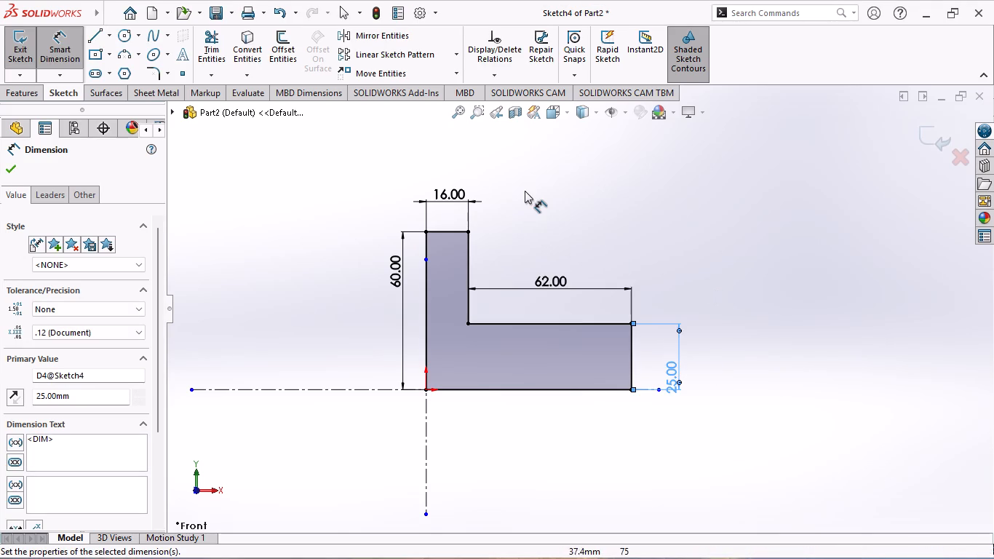
{"action": "left_click", "coordinate": [522, 188]}
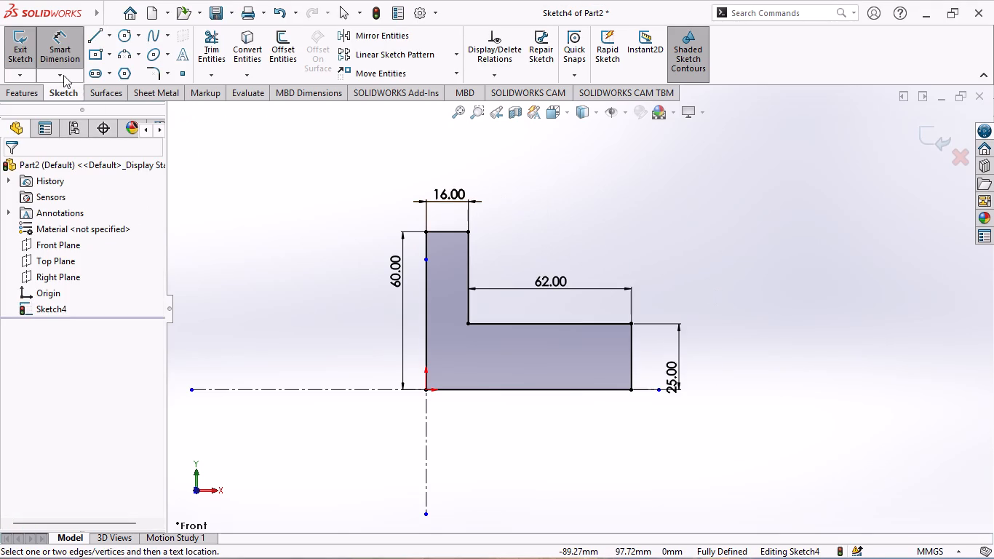
{"action": "left_click", "coordinate": [59, 50]}
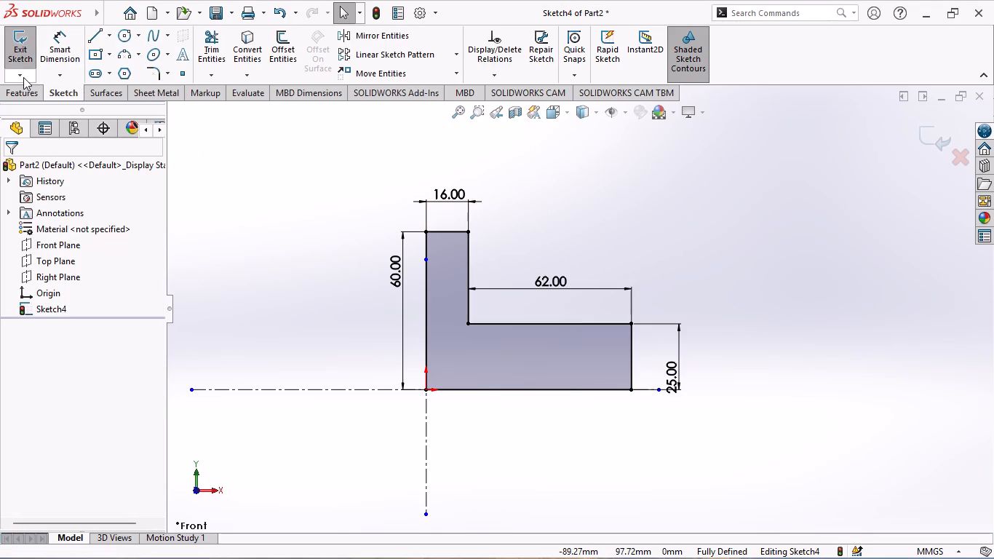
Revolve the stepped profile 360 degrees about the horizontal centreline as a solid boss.
{"action": "left_click", "coordinate": [38, 98]}
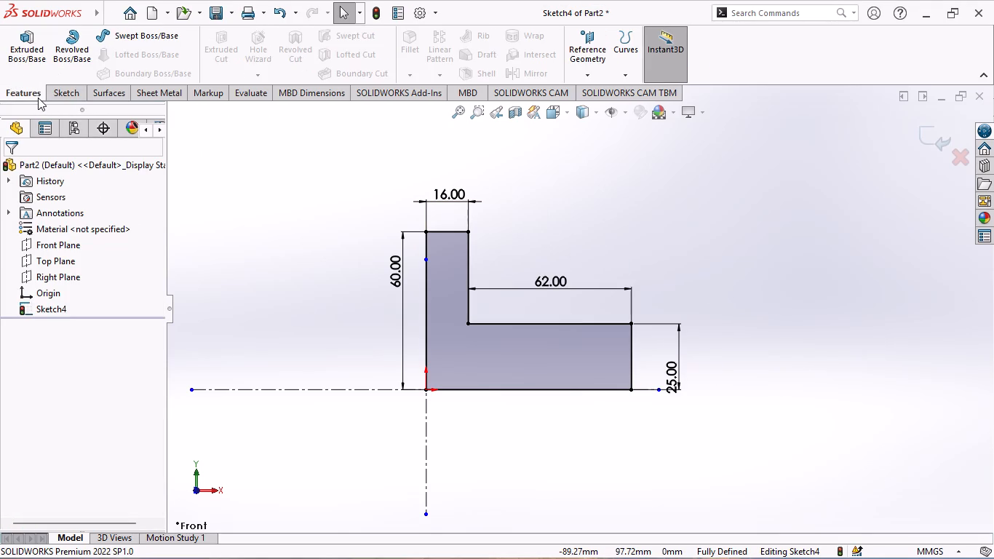
{"action": "left_click", "coordinate": [79, 60]}
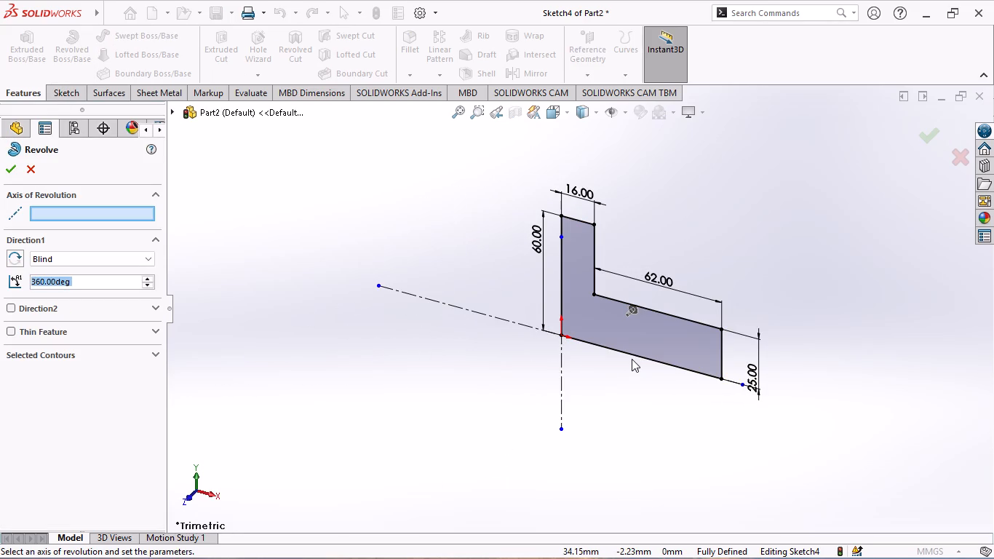
{"action": "left_click", "coordinate": [456, 309]}
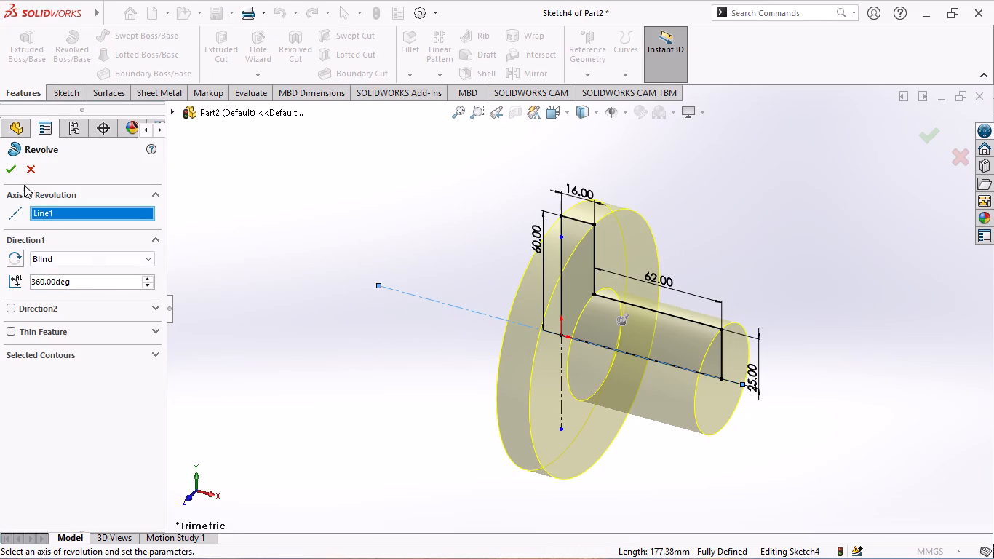
{"action": "left_click", "coordinate": [9, 169]}
{"action": "left_click", "coordinate": [291, 203]}
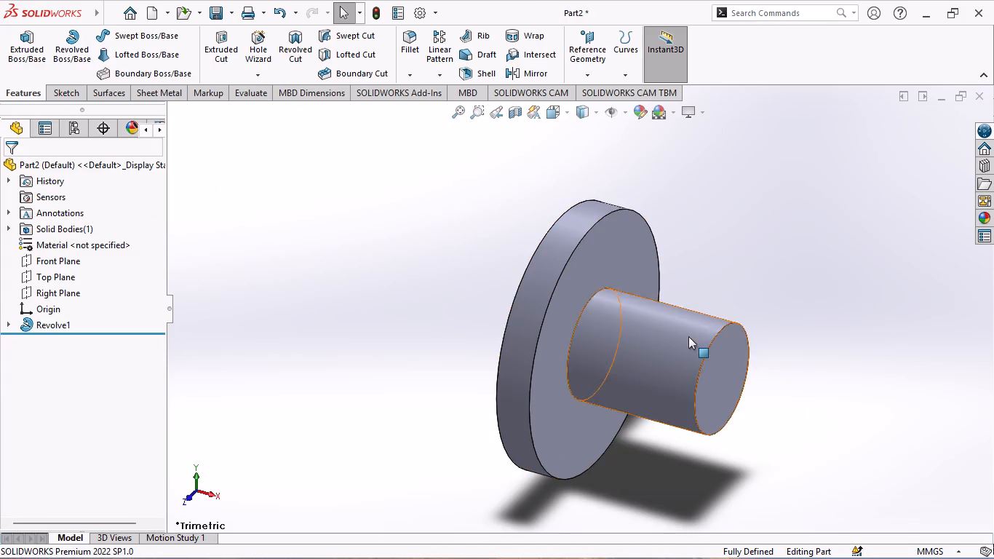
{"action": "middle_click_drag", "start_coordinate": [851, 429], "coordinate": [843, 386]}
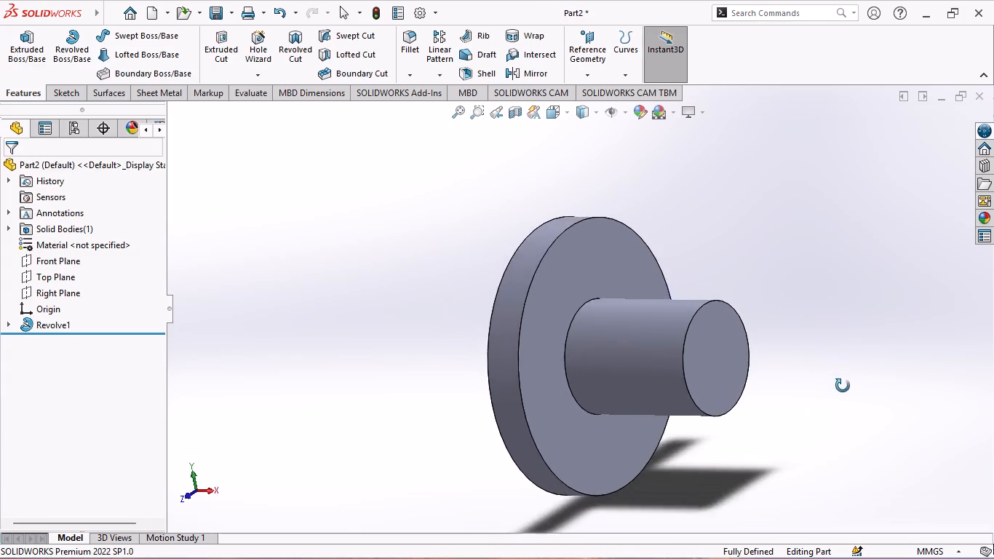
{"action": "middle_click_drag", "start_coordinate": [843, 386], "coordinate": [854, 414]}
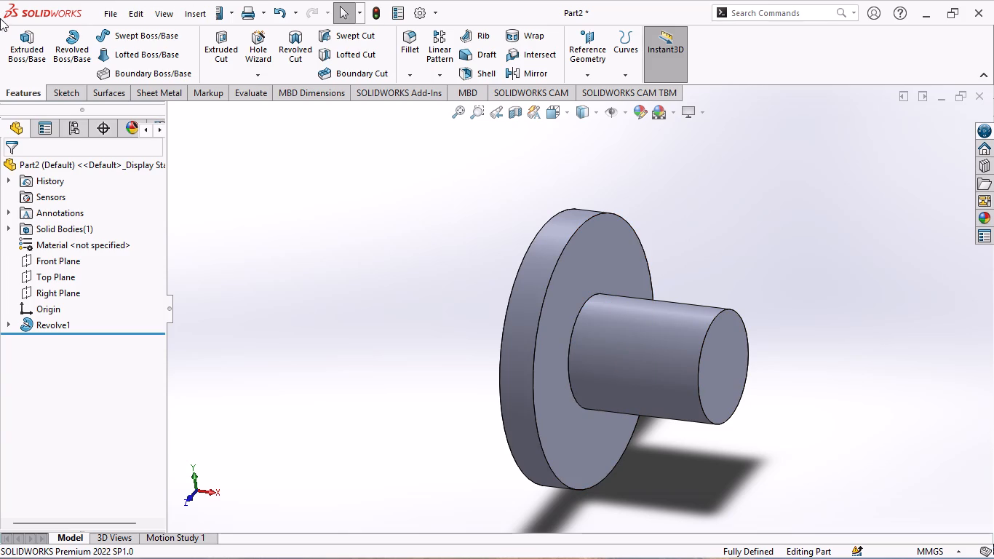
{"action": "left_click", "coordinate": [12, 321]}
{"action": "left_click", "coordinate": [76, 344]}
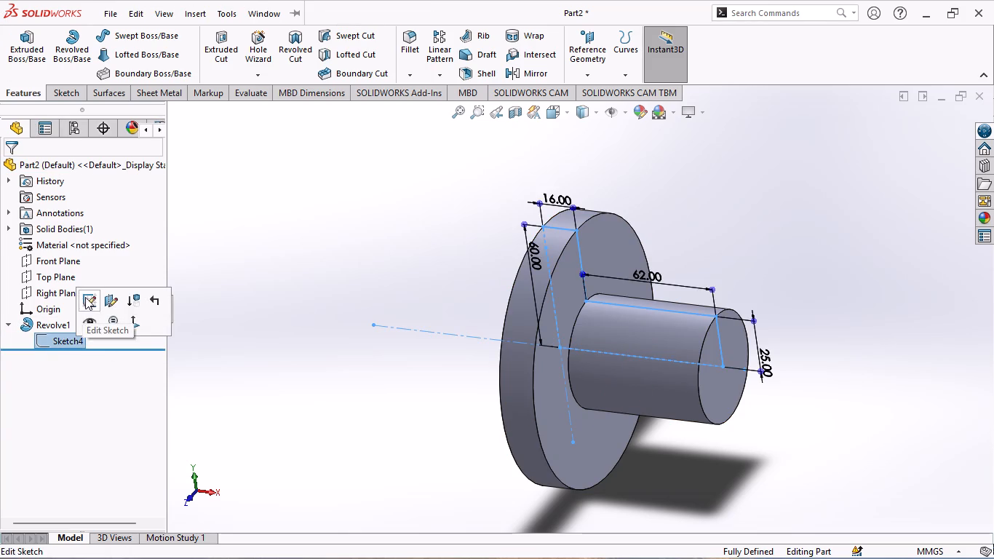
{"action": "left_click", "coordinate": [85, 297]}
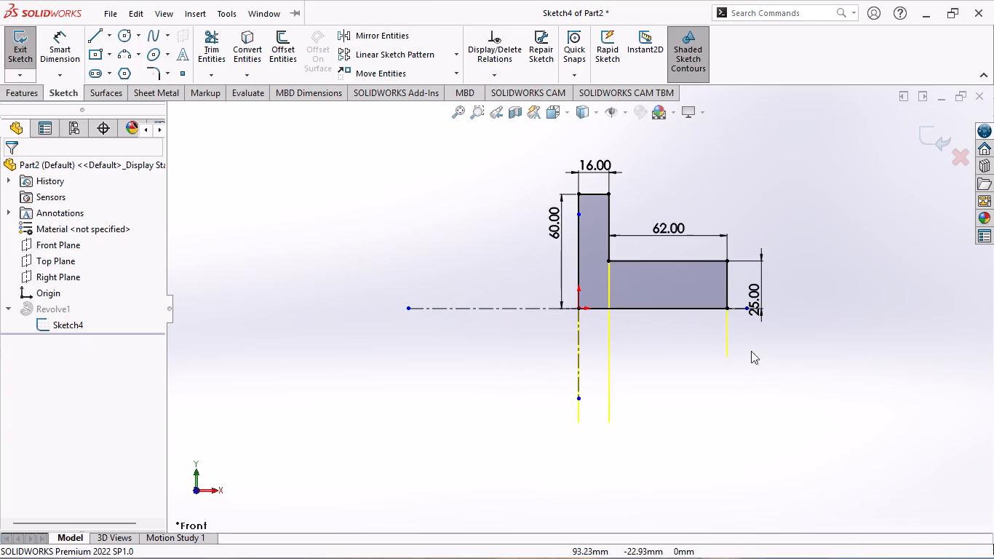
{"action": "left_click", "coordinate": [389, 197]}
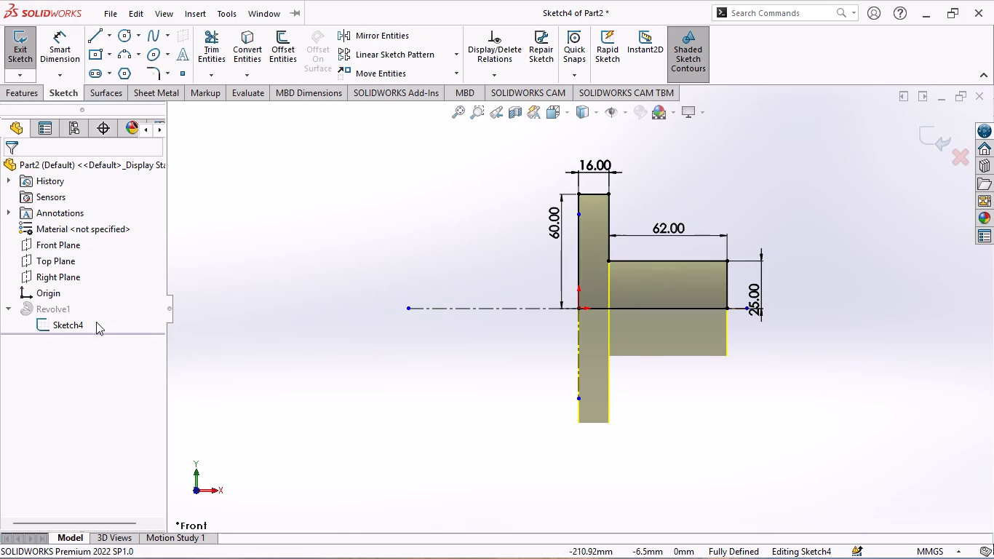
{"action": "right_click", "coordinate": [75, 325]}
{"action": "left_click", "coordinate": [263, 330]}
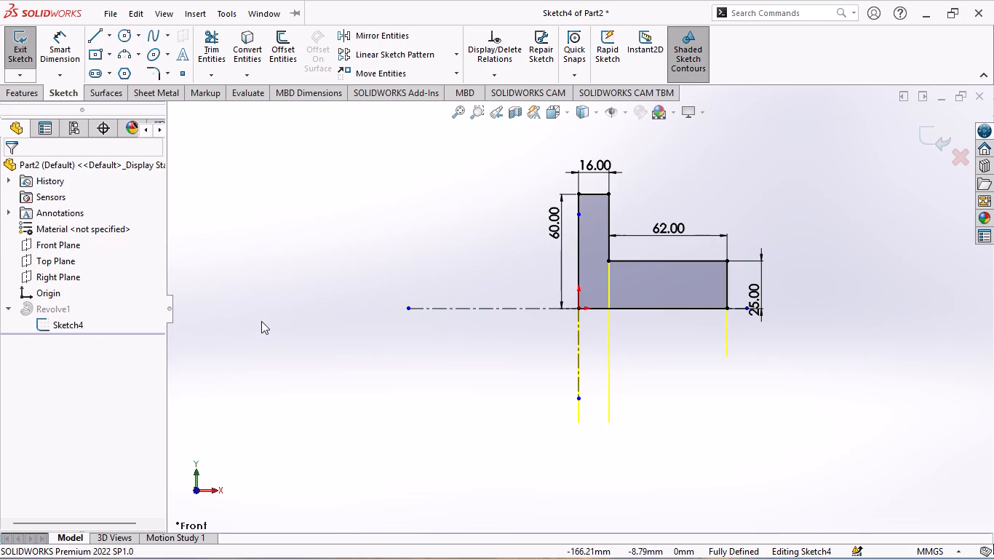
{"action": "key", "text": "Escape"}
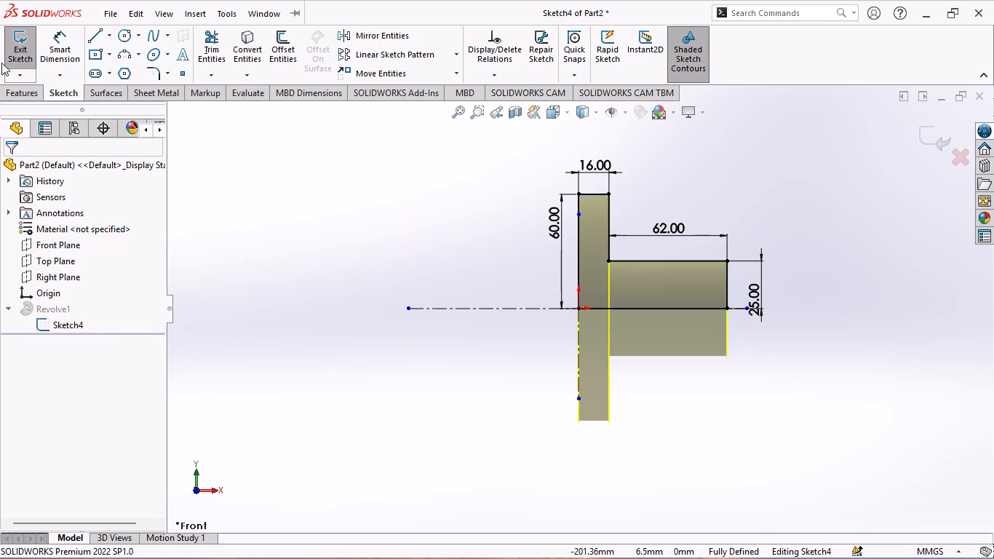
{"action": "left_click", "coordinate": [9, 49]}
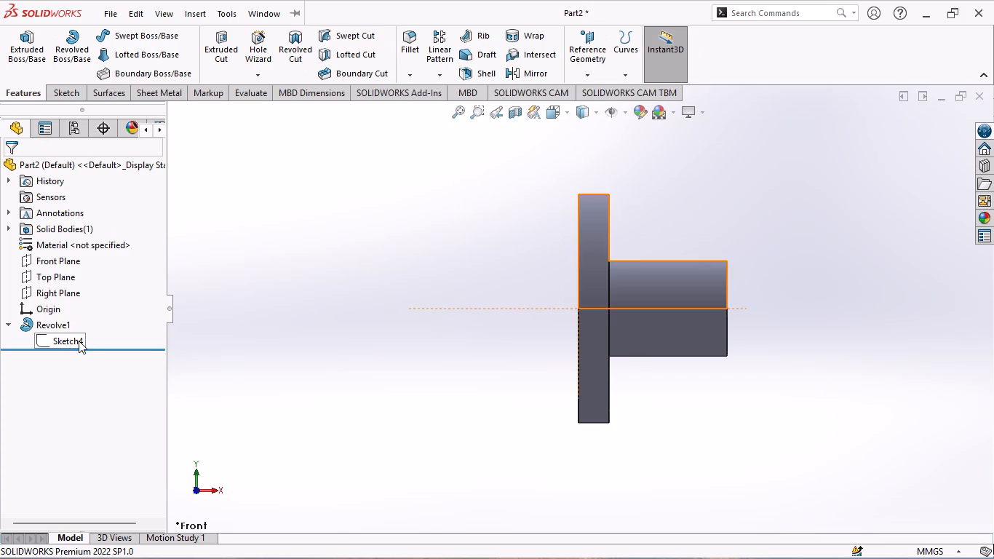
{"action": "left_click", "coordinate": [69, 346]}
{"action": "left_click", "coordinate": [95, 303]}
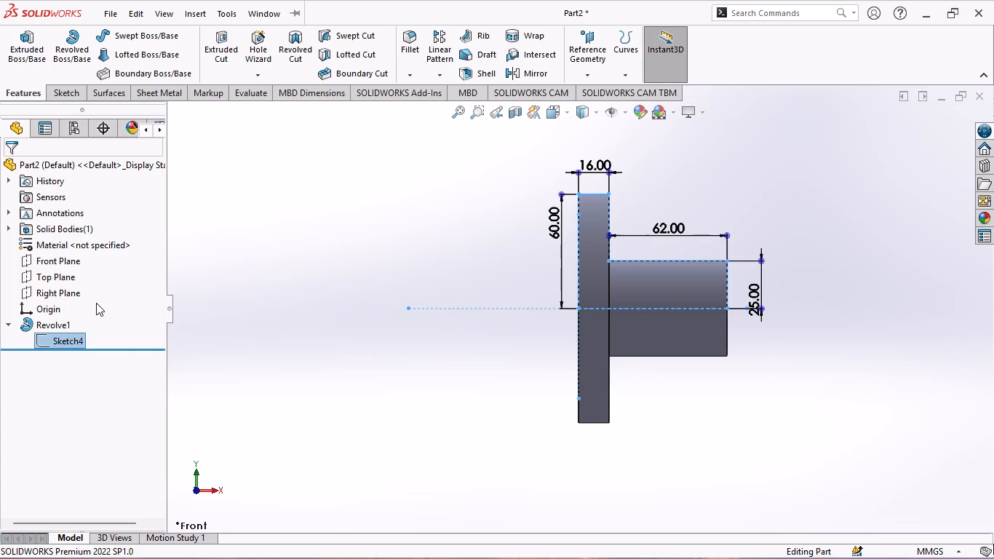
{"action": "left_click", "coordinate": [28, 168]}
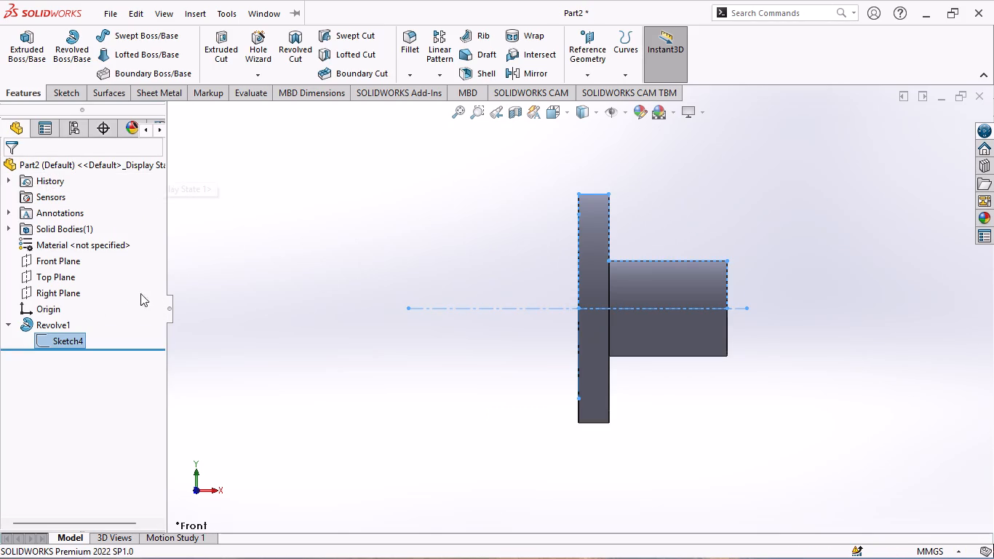
Edit the revolve's profile sketch and extend the horizontal centreline's outer endpoint to about X 302 mm, well beyond the 62 mm section.
{"action": "left_click", "coordinate": [62, 339]}
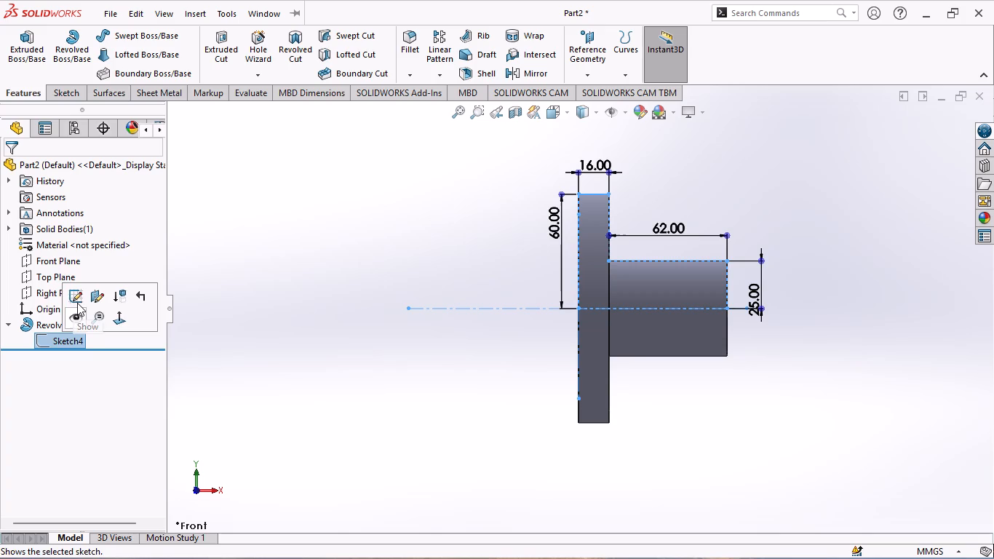
{"action": "left_click", "coordinate": [77, 303]}
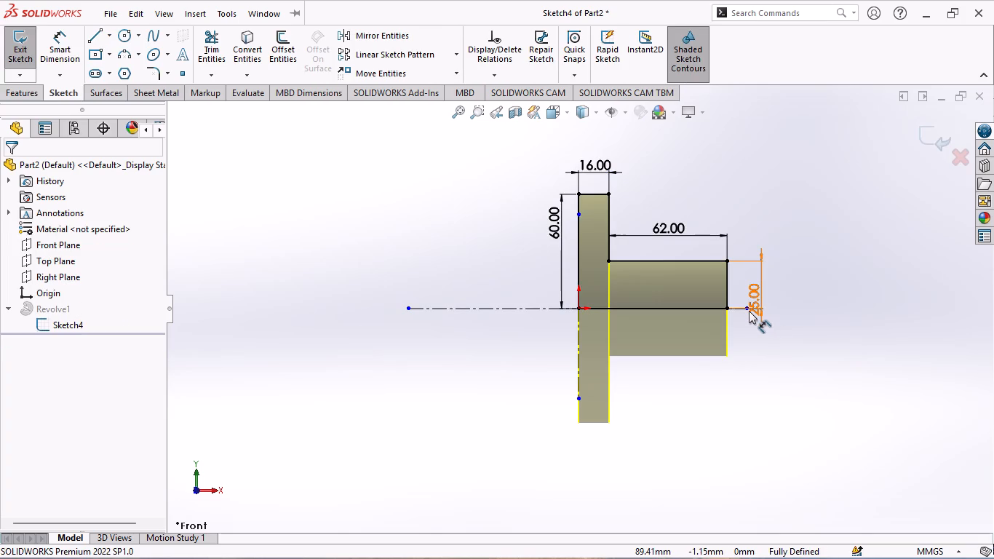
{"action": "left_click_drag", "start_coordinate": [748, 309], "coordinate": [982, 302]}
{"action": "scroll", "coordinate": [773, 396], "scroll_direction": "up", "scroll_amount": 2}
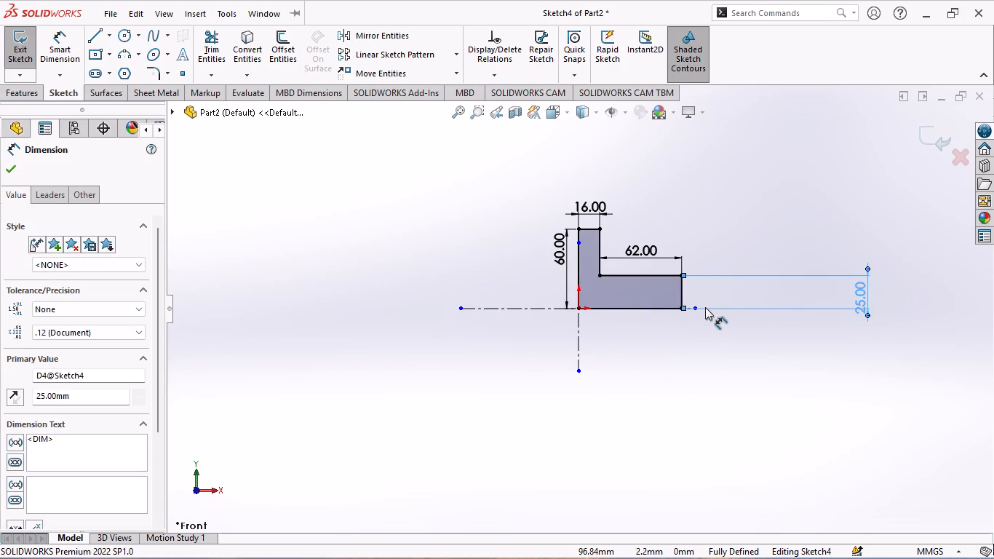
{"action": "left_click_drag", "start_coordinate": [695, 308], "coordinate": [741, 310]}
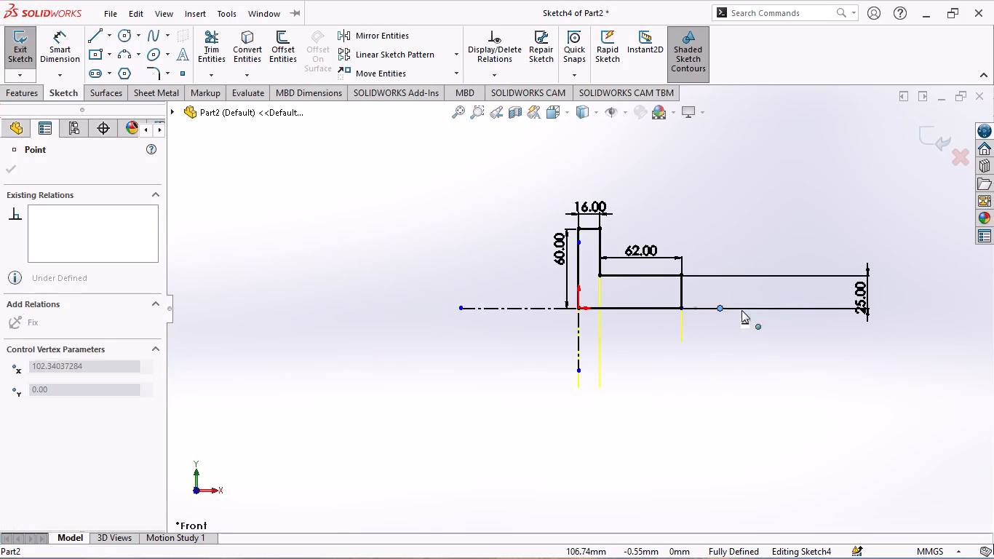
{"action": "left_click_drag", "start_coordinate": [741, 310], "coordinate": [978, 312]}
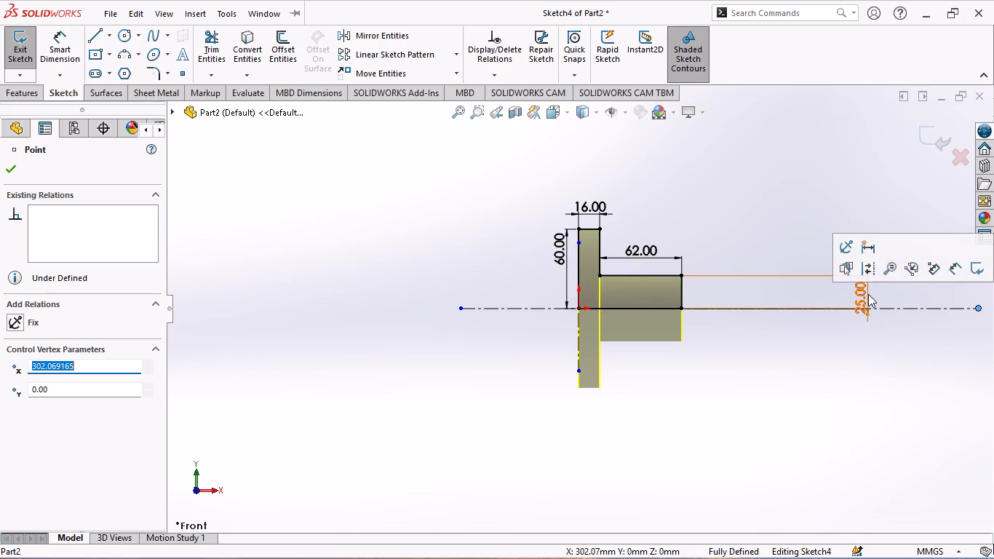
Reposition the 25 mm height dimension on the opposite side of the profile, outside the 60 mm dimension.
{"action": "left_click_drag", "start_coordinate": [868, 294], "coordinate": [498, 312]}
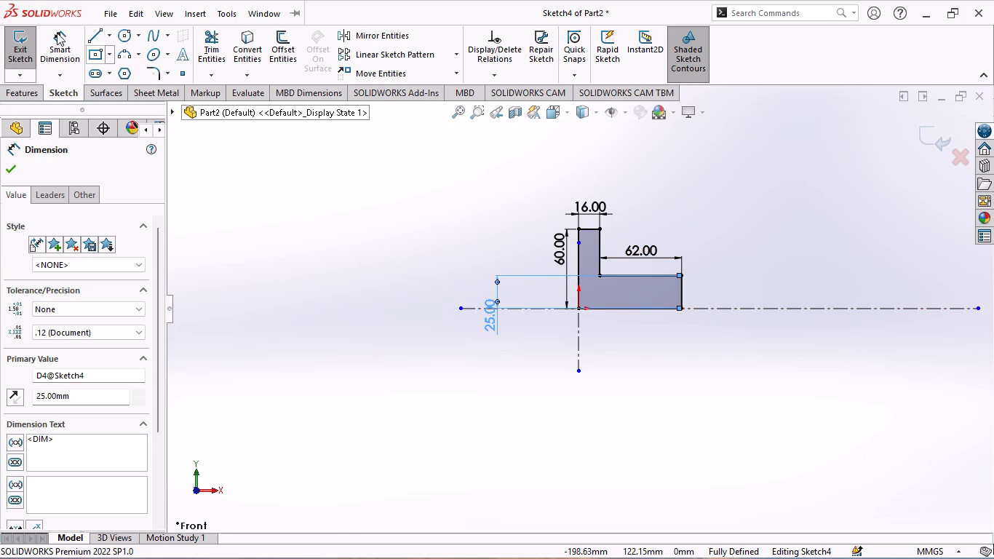
{"action": "left_click", "coordinate": [100, 34]}
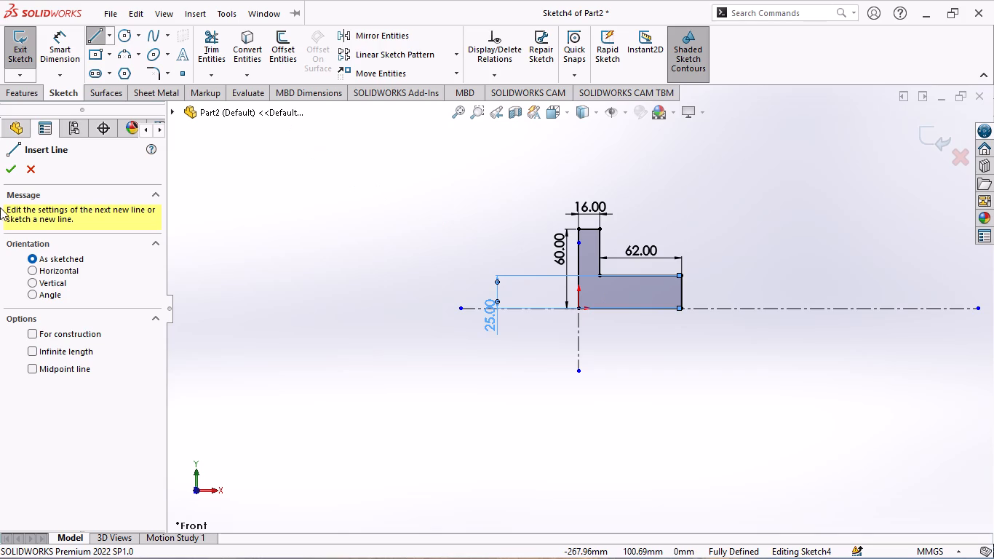
{"action": "left_click", "coordinate": [33, 169]}
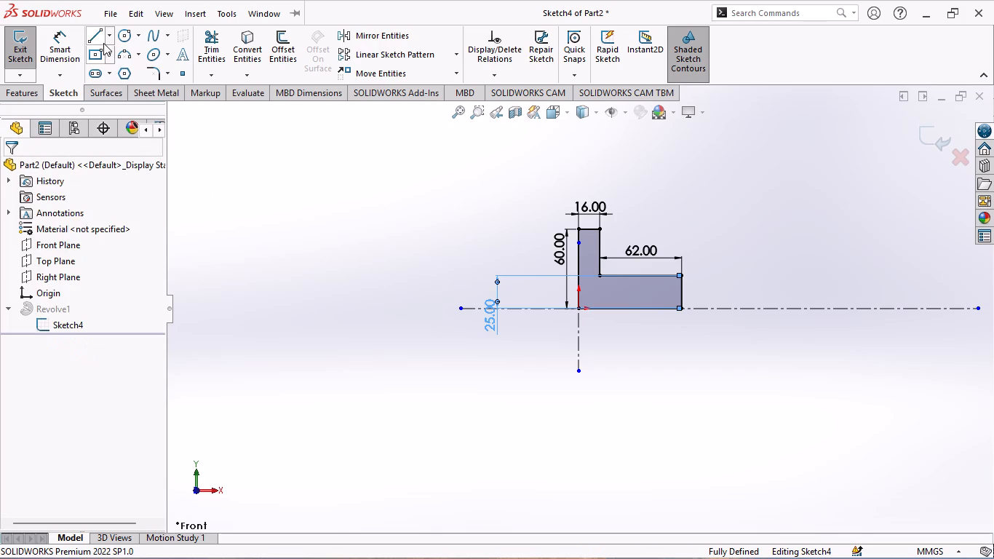
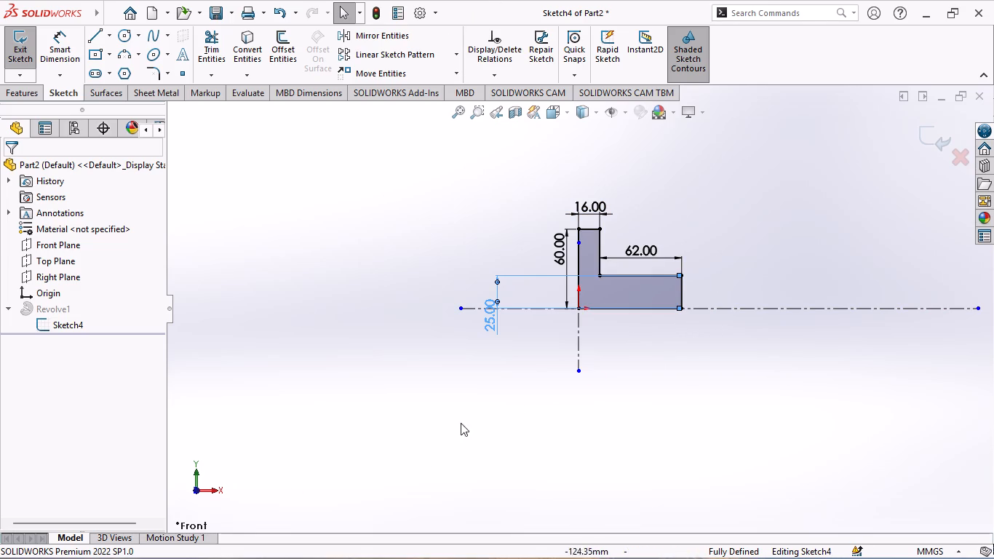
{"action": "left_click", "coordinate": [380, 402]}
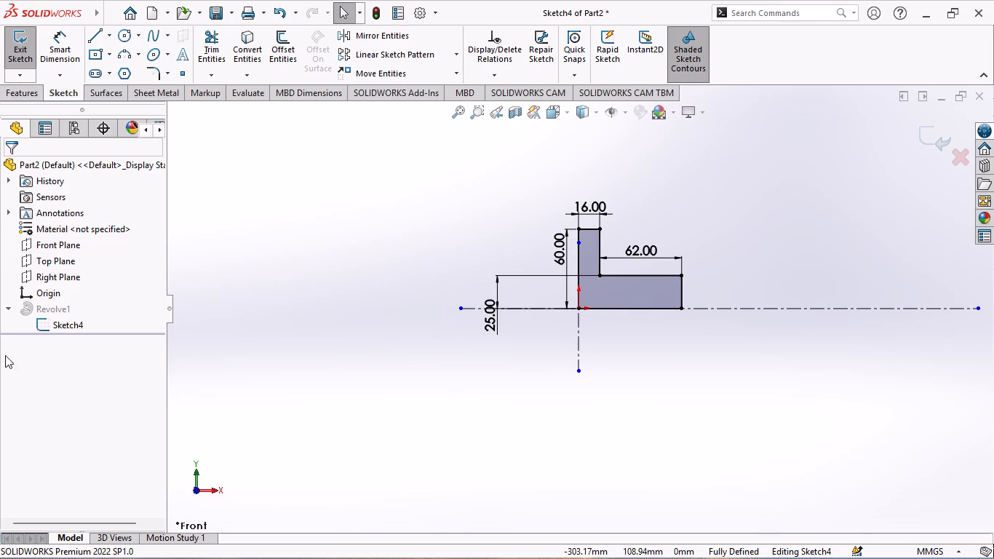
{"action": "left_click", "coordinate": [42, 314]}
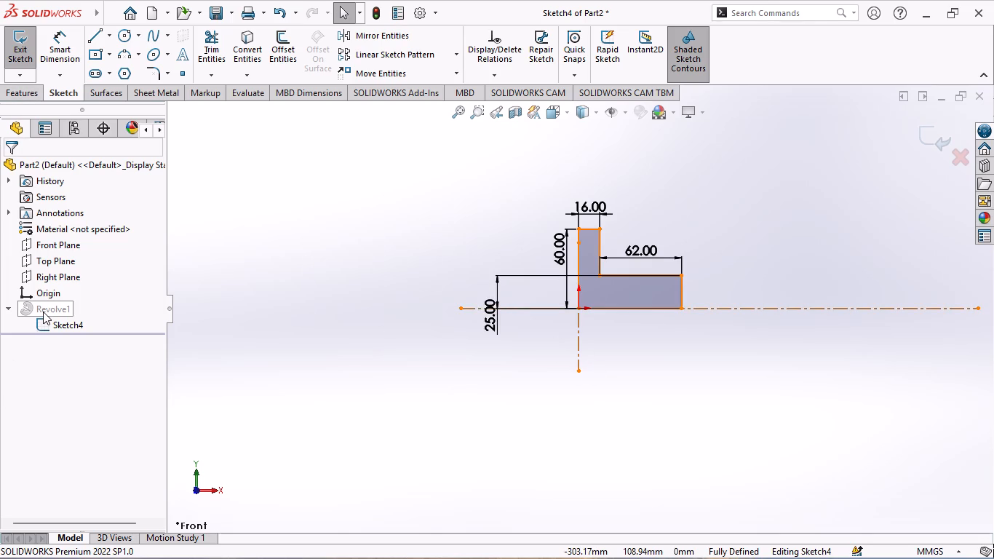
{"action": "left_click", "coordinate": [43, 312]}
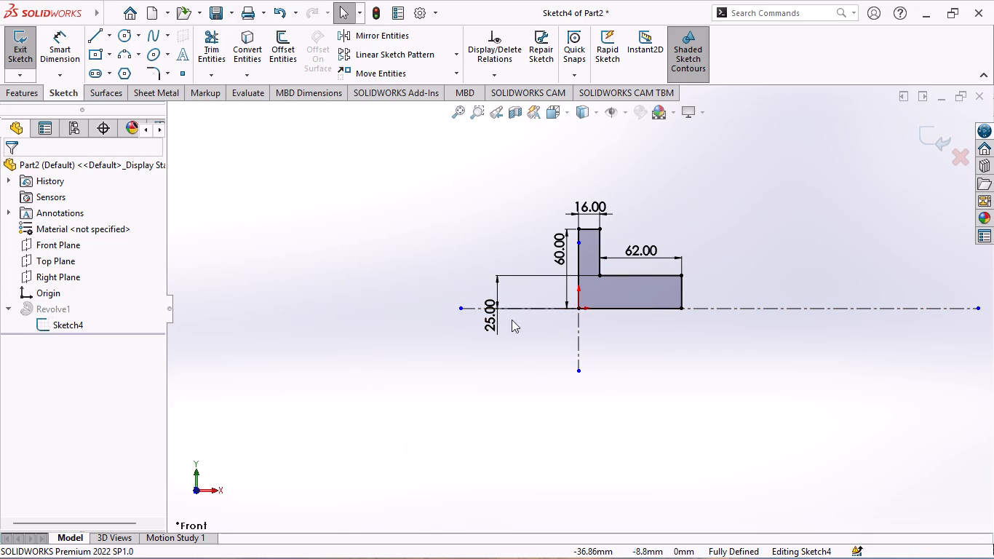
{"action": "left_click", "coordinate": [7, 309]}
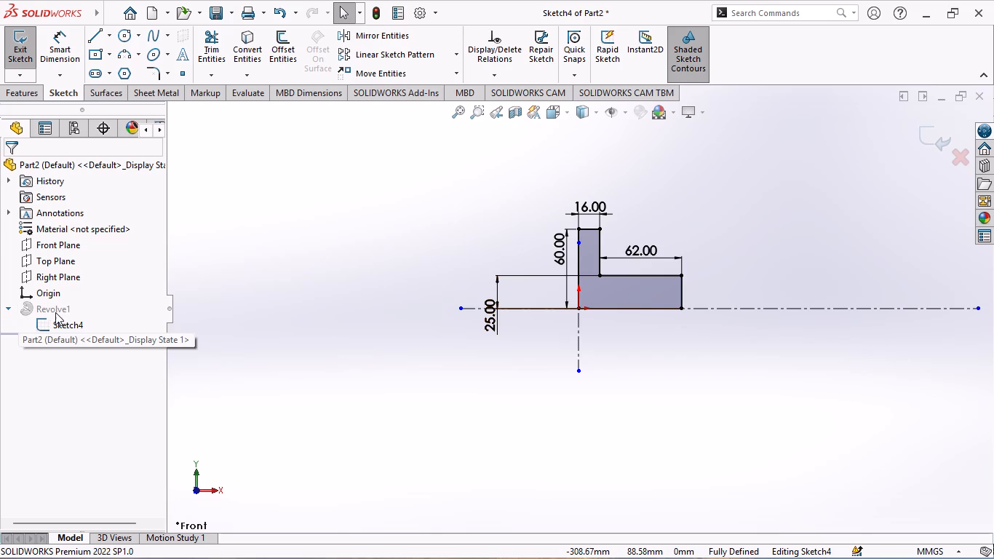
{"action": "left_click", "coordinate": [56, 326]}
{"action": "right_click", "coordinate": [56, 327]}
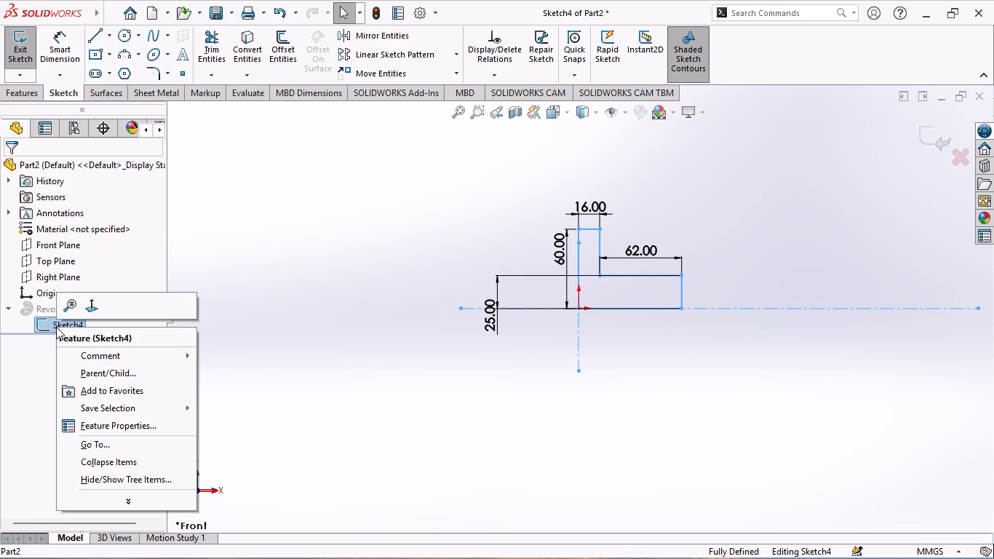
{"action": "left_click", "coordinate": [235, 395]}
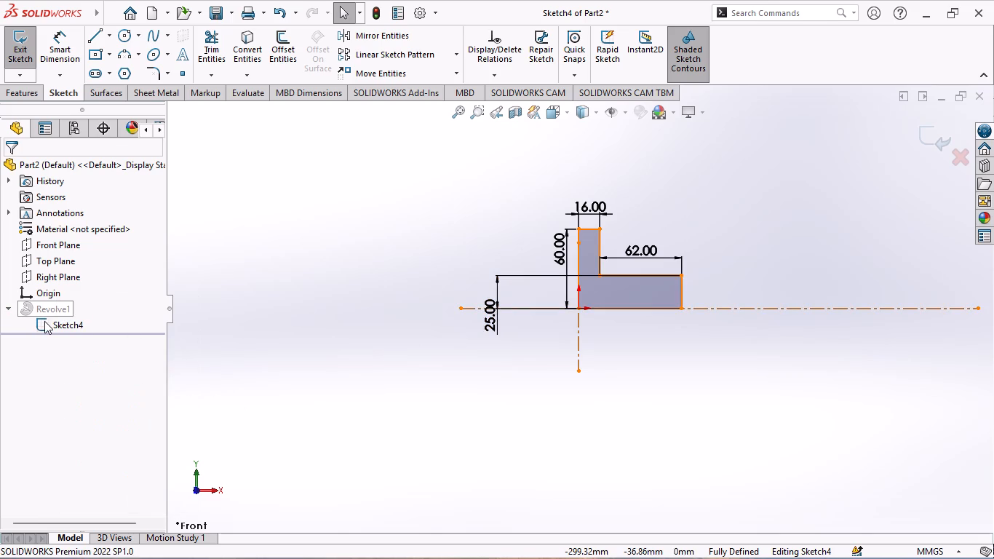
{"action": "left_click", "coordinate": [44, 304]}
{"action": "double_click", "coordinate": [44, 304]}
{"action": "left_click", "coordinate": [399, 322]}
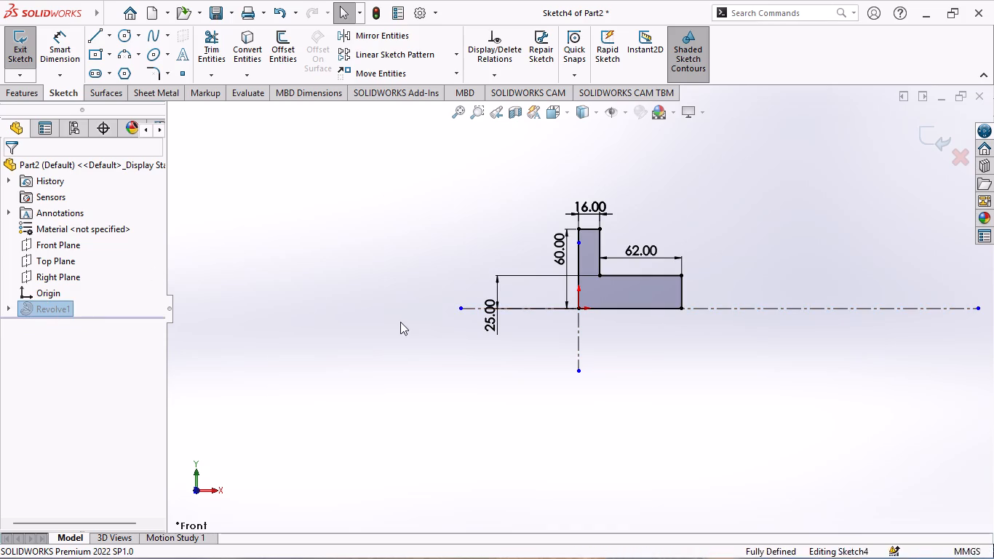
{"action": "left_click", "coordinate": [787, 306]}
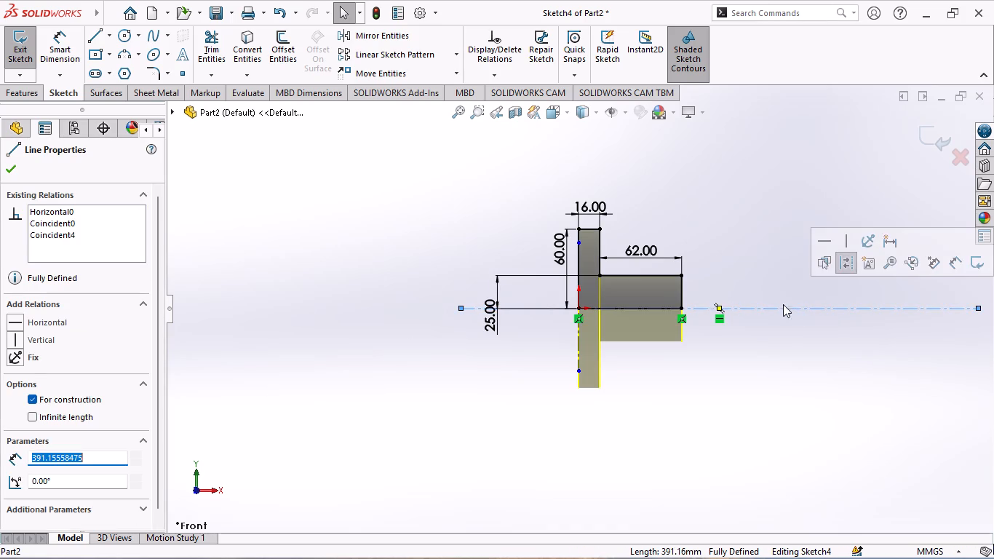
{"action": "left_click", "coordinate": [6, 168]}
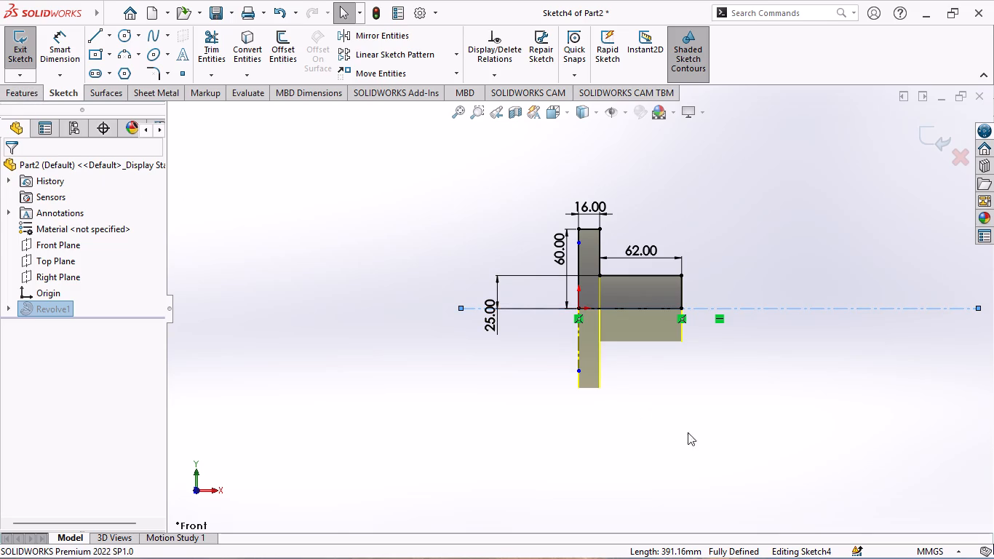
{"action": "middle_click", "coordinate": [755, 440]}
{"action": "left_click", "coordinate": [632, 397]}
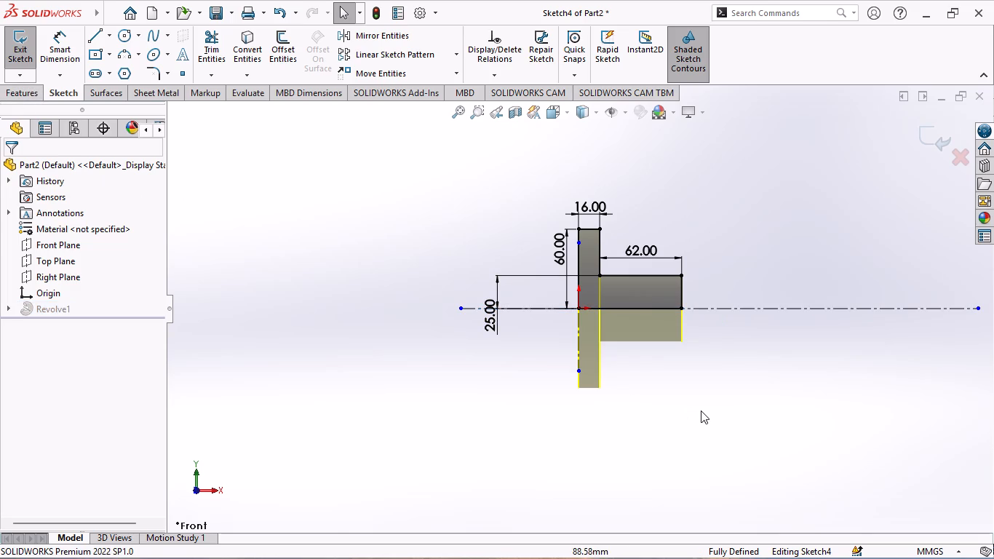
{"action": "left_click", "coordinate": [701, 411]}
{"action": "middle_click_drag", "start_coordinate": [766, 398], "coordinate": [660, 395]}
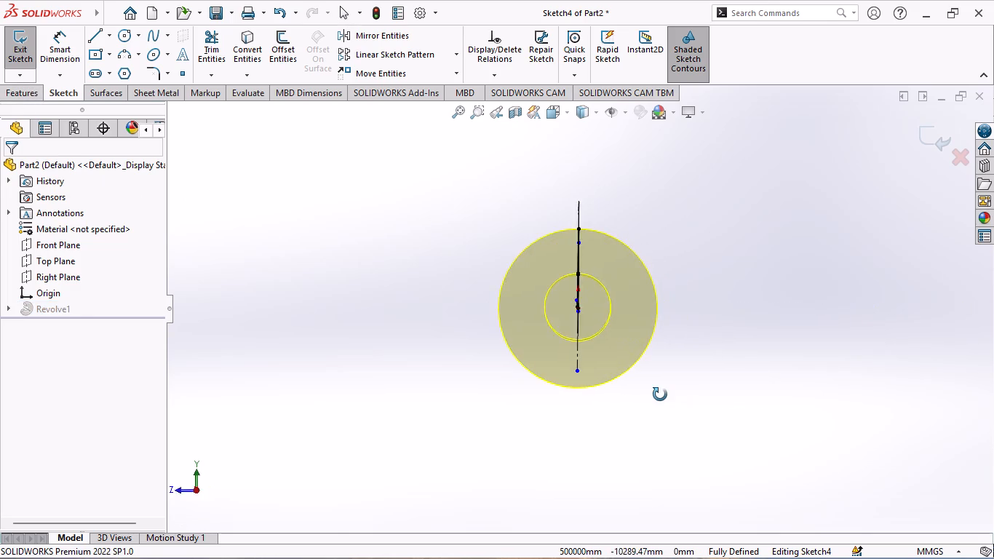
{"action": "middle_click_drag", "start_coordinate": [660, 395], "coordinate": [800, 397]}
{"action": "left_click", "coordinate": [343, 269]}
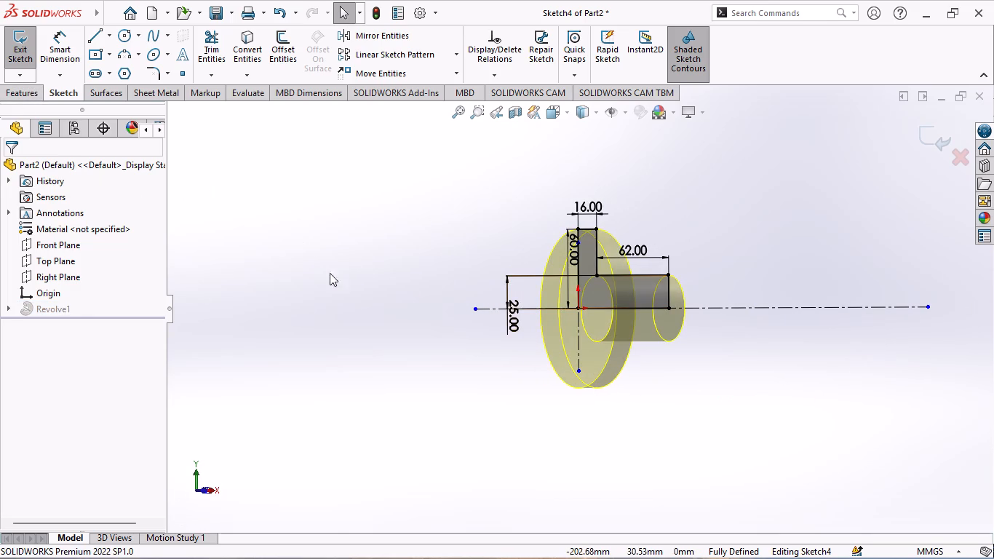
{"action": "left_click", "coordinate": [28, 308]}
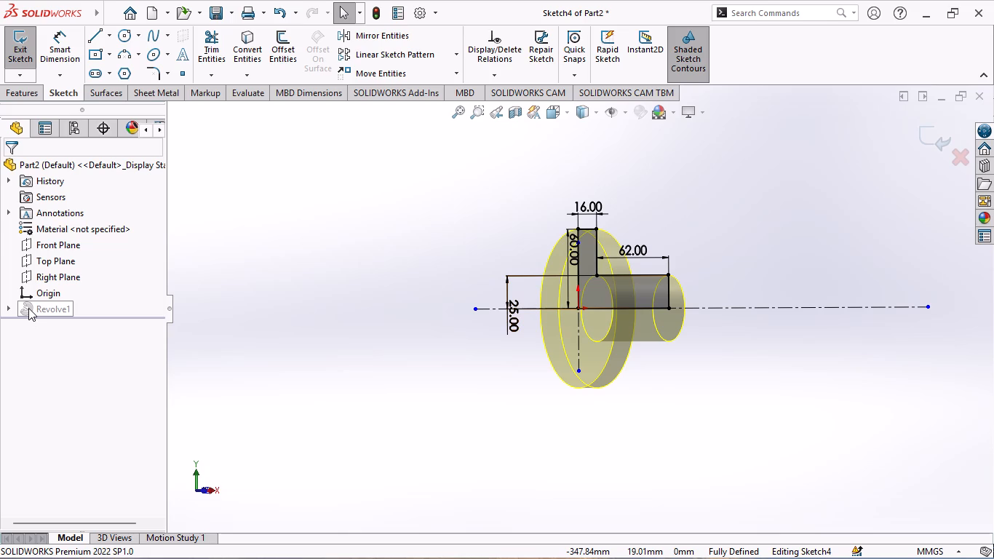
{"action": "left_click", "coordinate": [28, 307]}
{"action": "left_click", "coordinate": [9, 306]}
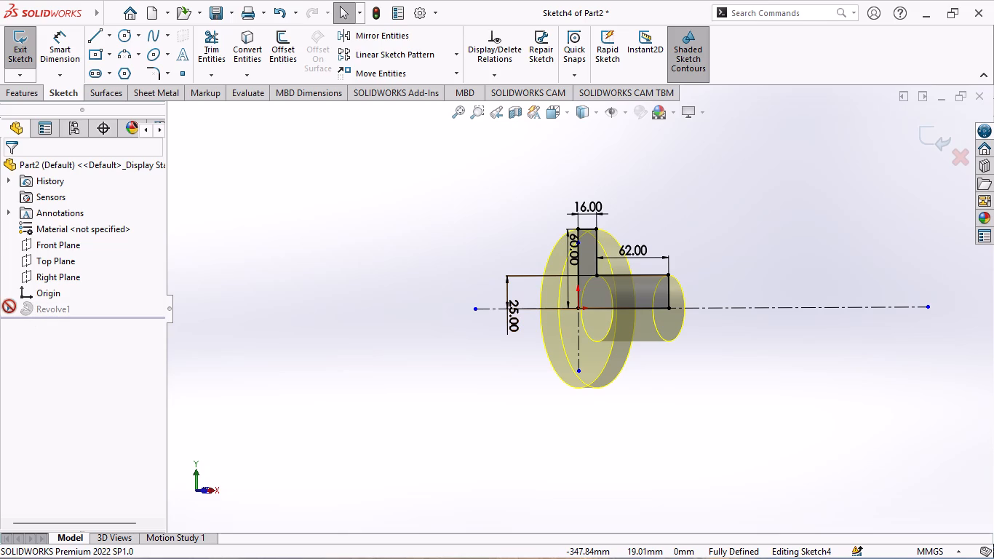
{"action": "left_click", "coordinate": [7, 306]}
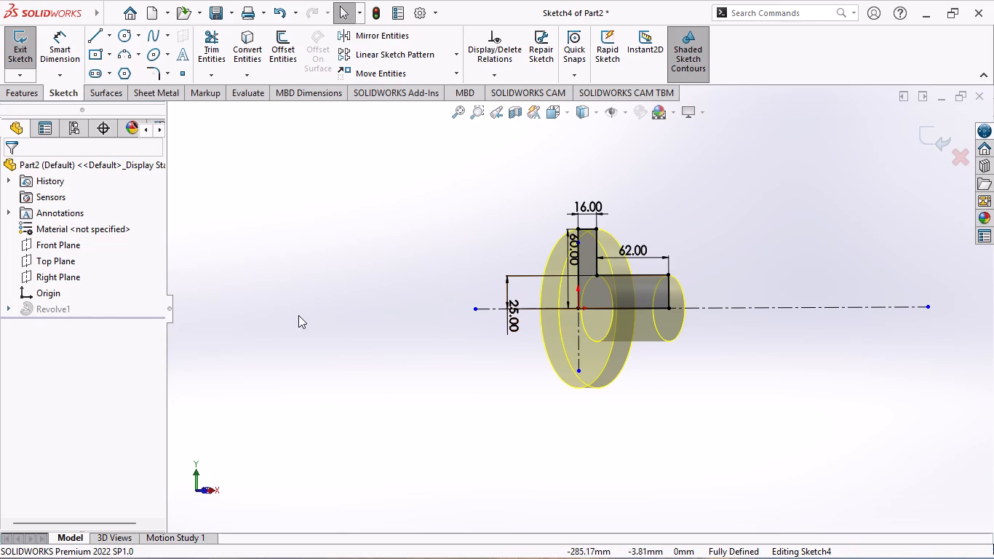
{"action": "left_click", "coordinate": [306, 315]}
Delete the 25 mm height dimension of the lower section from the profile sketch.
{"action": "right_click", "coordinate": [517, 293]}
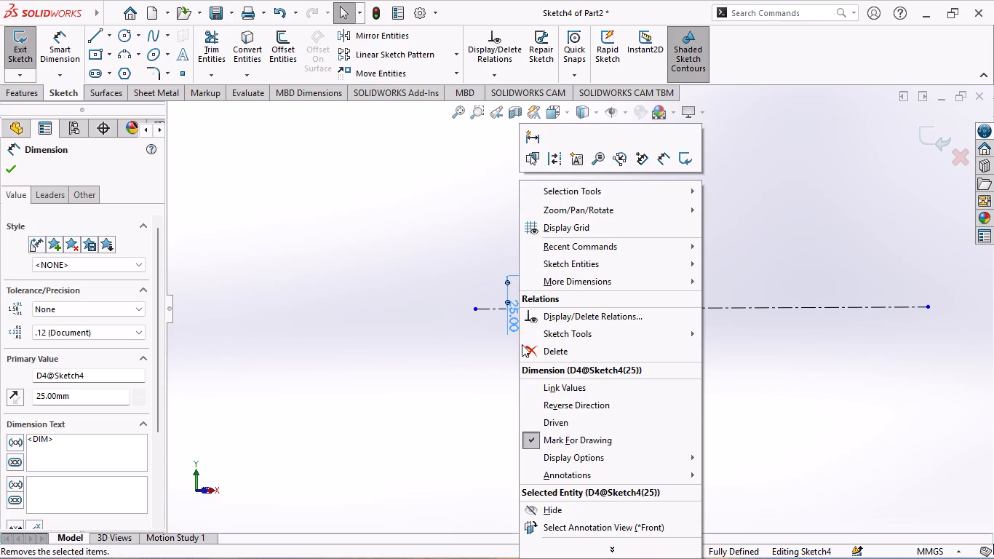
{"action": "left_click", "coordinate": [530, 349]}
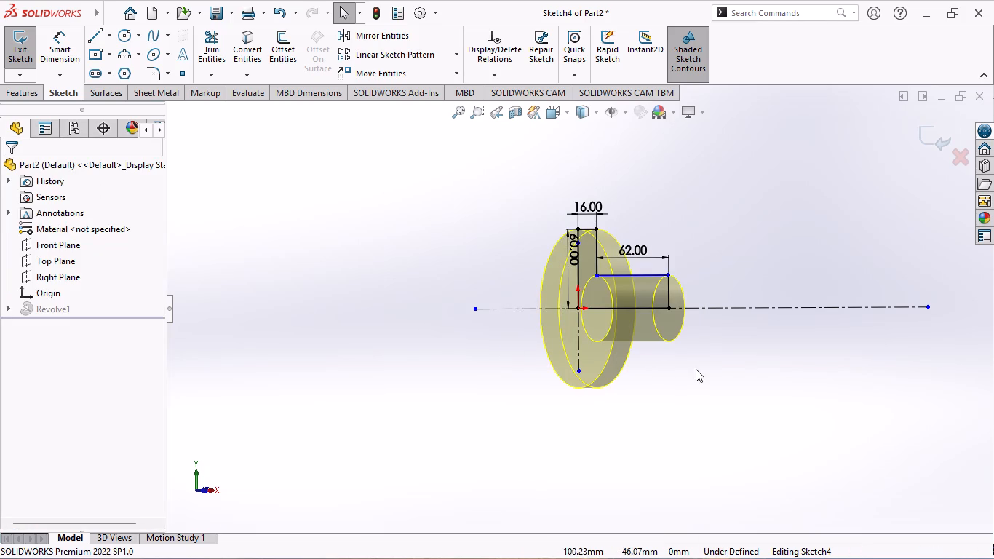
{"action": "left_click", "coordinate": [698, 369]}
{"action": "left_click", "coordinate": [700, 370]}
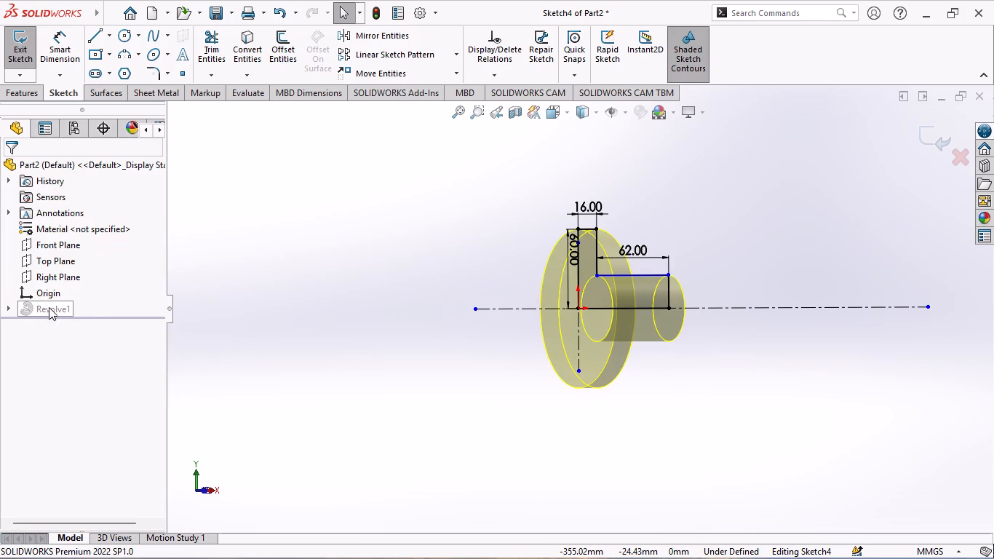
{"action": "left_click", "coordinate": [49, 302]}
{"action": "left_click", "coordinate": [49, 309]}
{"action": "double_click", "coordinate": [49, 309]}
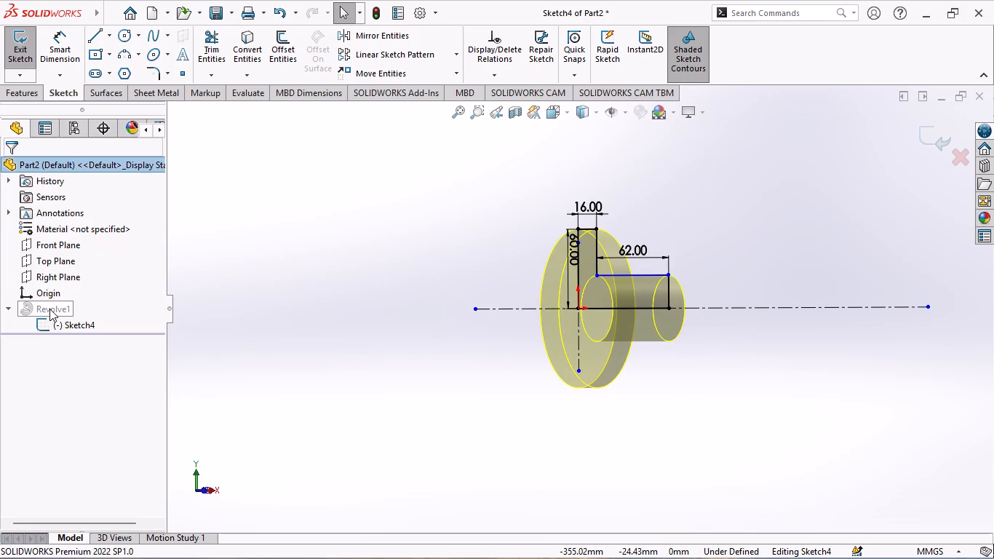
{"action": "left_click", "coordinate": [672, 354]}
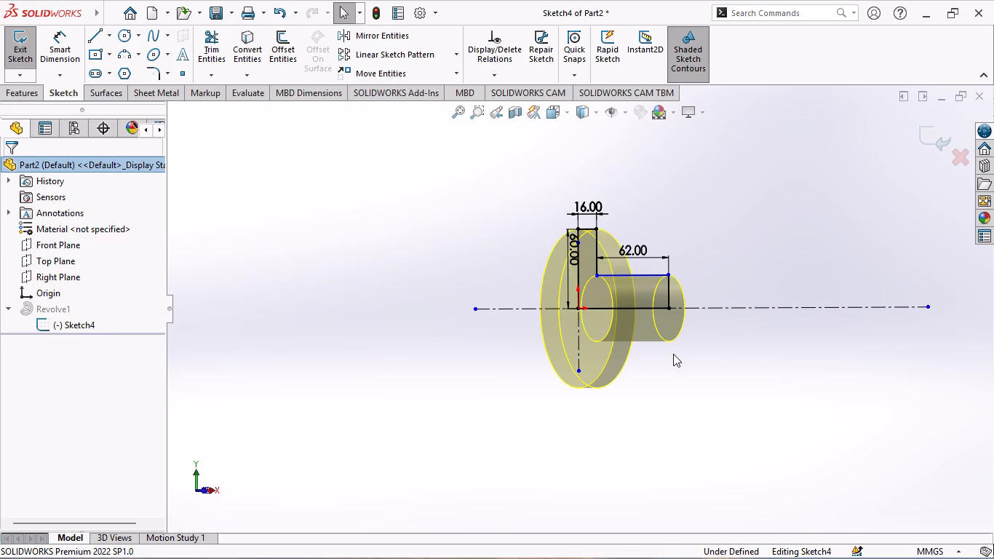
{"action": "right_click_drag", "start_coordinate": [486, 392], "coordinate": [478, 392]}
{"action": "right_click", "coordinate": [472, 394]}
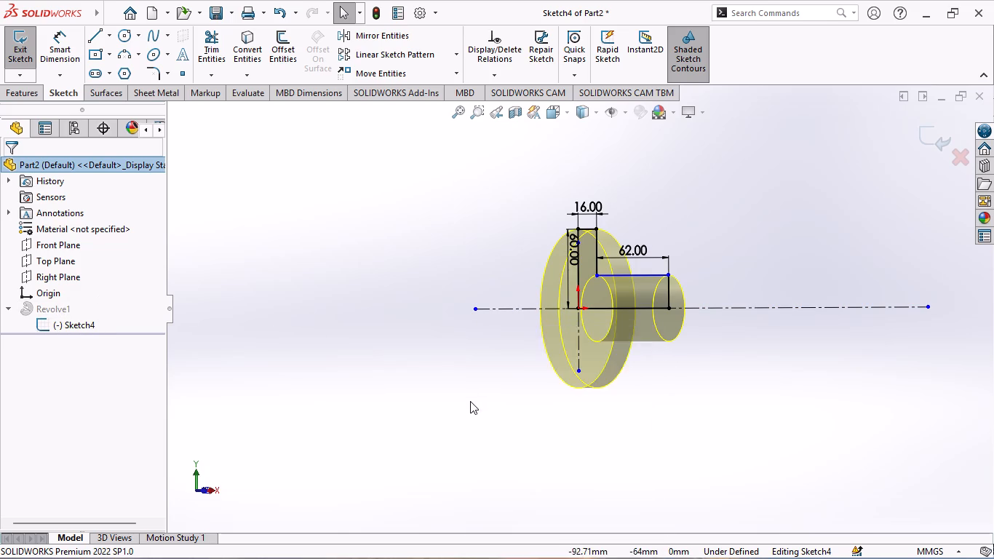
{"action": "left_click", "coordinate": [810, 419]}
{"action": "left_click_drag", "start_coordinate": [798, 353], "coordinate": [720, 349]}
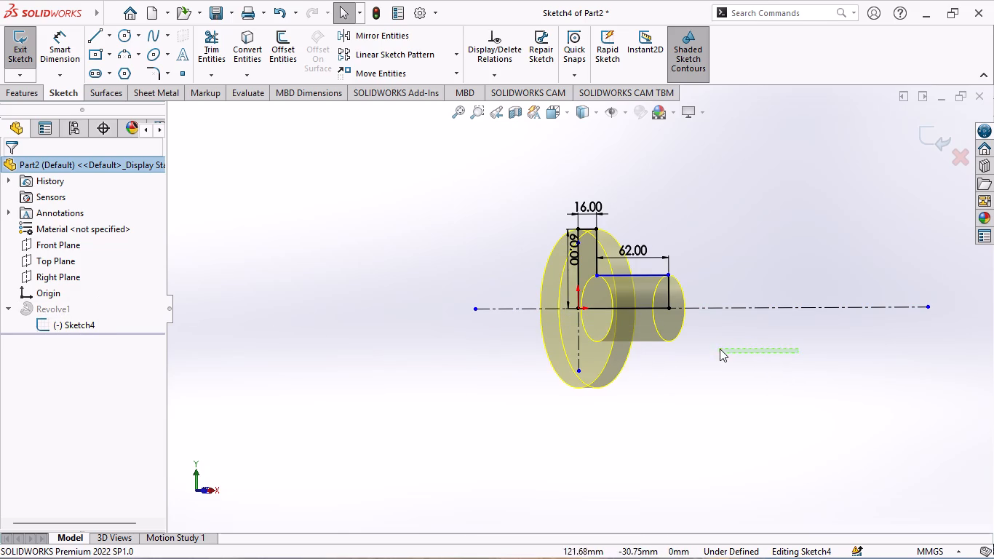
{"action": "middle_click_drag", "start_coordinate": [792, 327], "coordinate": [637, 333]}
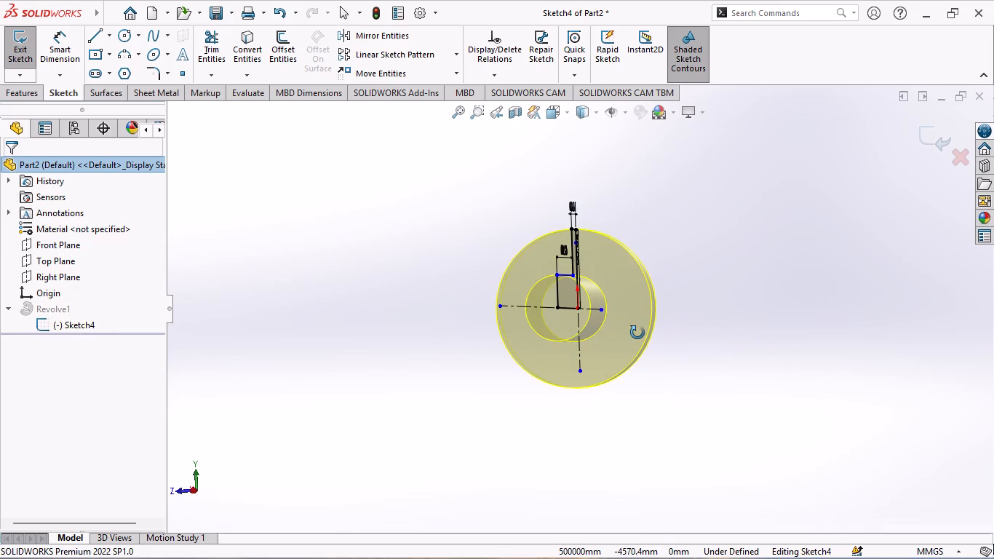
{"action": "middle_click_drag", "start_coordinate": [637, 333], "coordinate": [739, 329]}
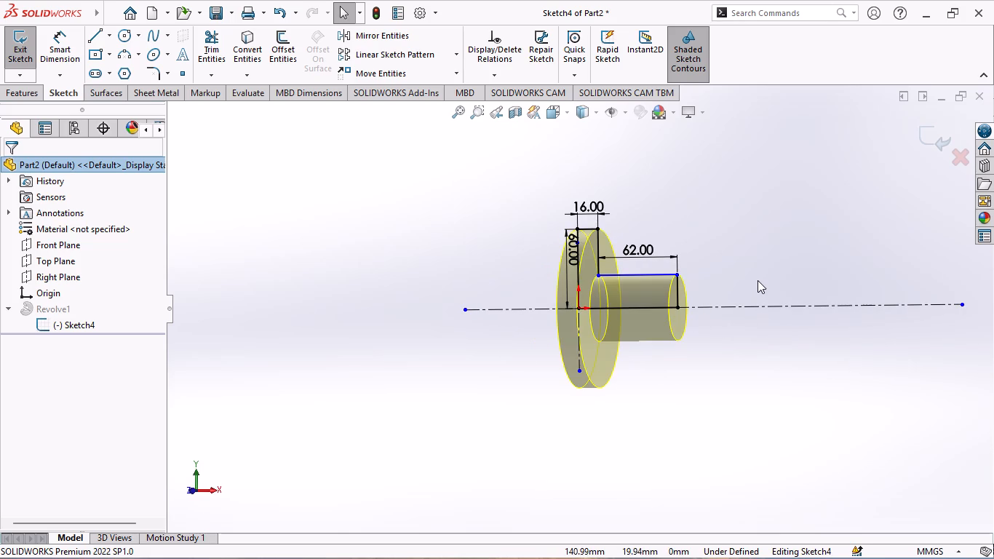
Exit the edited profile sketch and rebuild the revolved part.
{"action": "left_click", "coordinate": [758, 276]}
{"action": "triple_click", "coordinate": [760, 273]}
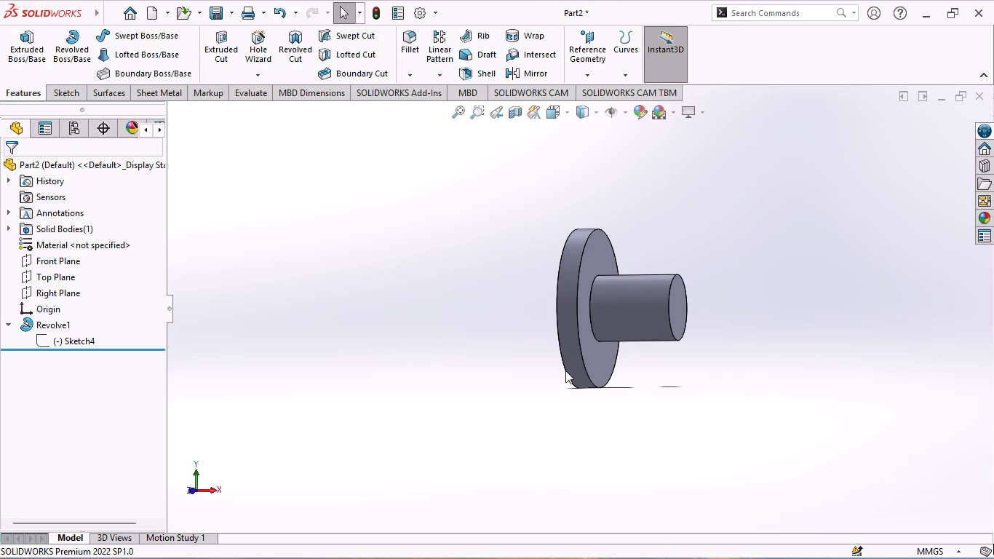
Examine the revolved part from its shaft end and at an angle, checking the circular end face and the sketch dimensions.
{"action": "middle_click_drag", "start_coordinate": [683, 419], "coordinate": [638, 418]}
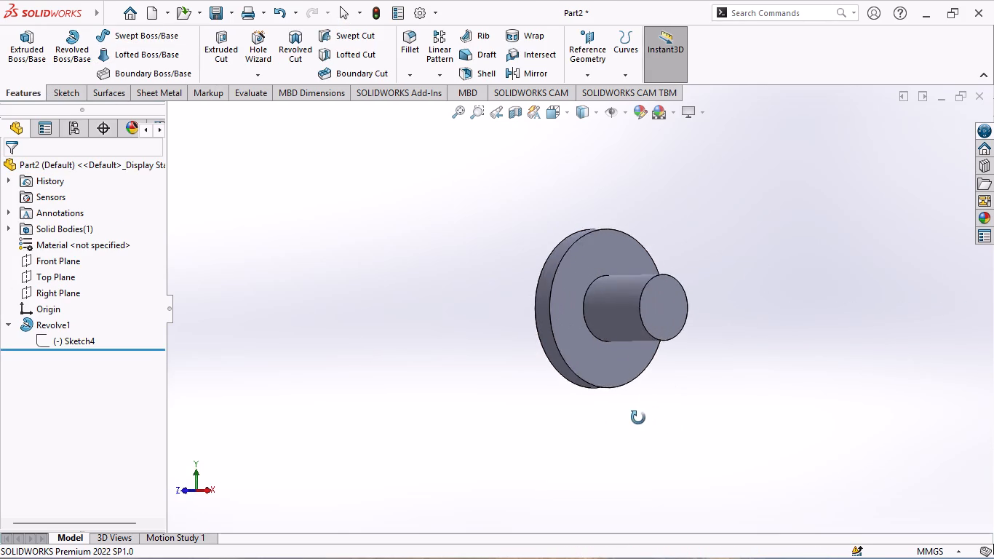
{"action": "middle_click_drag", "start_coordinate": [638, 418], "coordinate": [602, 413]}
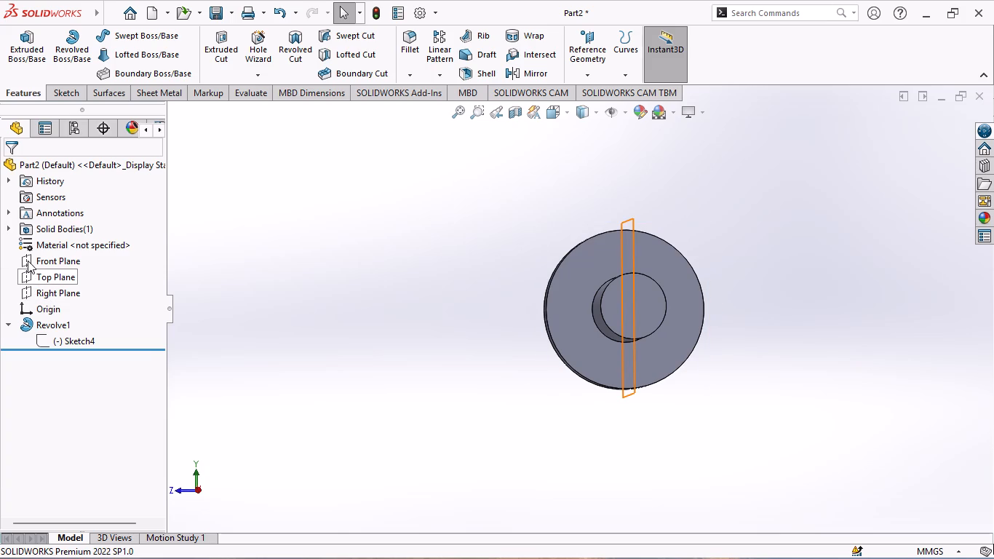
{"action": "left_click", "coordinate": [620, 310]}
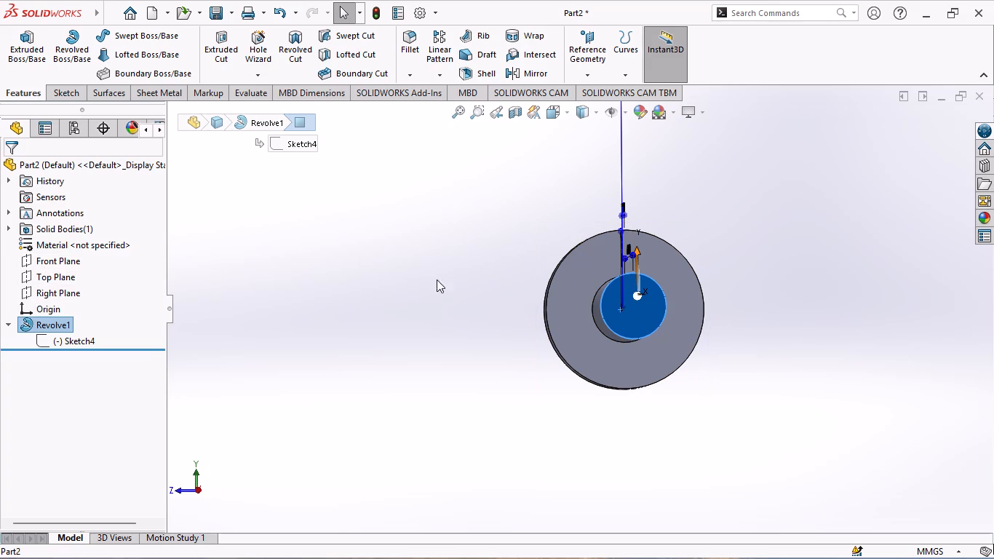
{"action": "left_click", "coordinate": [622, 309]}
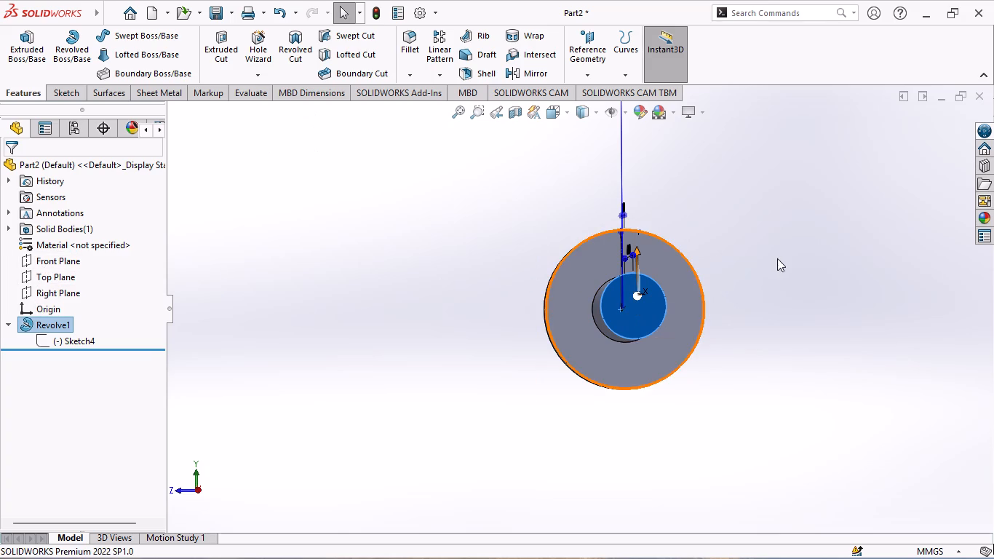
{"action": "middle_click_drag", "start_coordinate": [778, 258], "coordinate": [790, 282]}
{"action": "middle_click_drag", "start_coordinate": [790, 282], "coordinate": [776, 272]}
{"action": "middle_click", "coordinate": [776, 272]}
{"action": "middle_click_drag", "start_coordinate": [775, 269], "coordinate": [769, 261]}
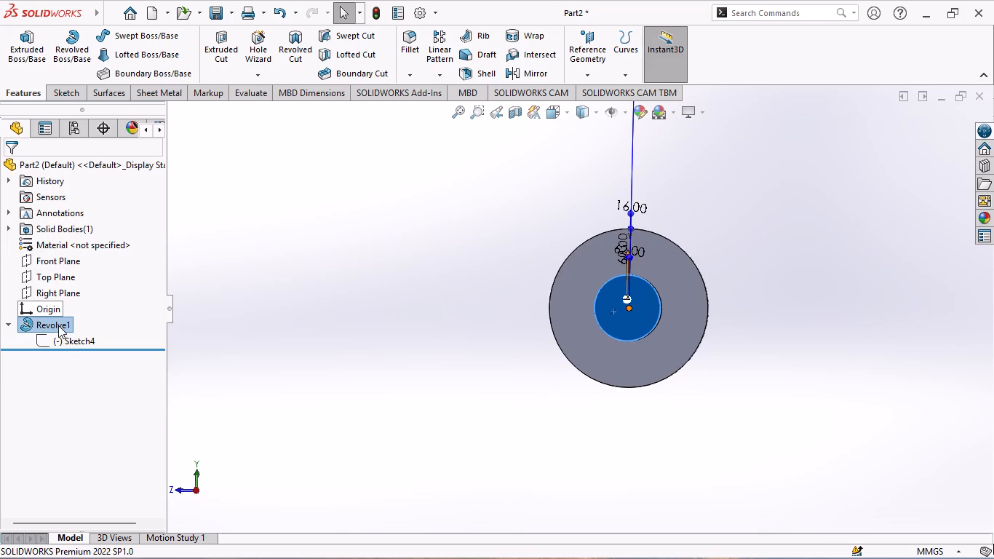
{"action": "middle_click_drag", "start_coordinate": [401, 291], "coordinate": [403, 293]}
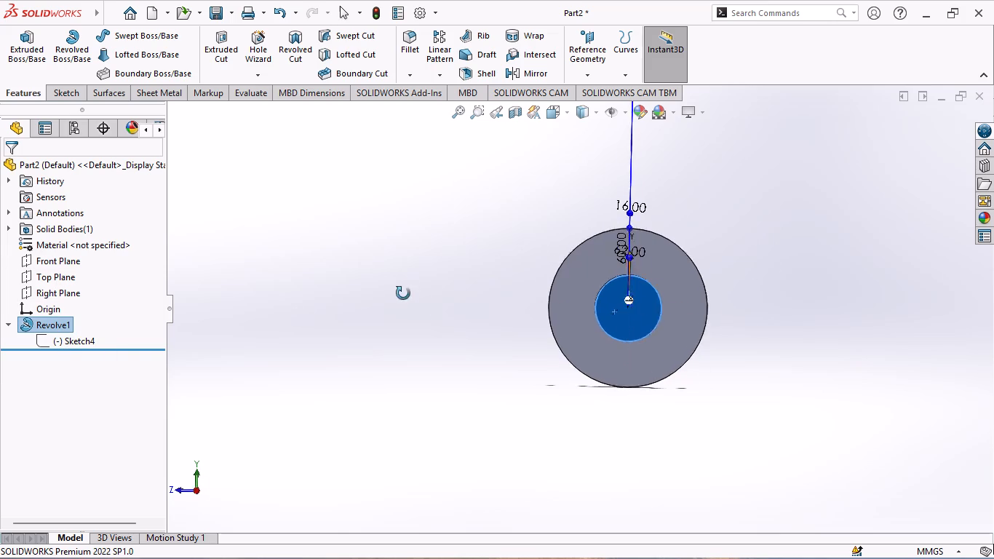
{"action": "middle_click_drag", "start_coordinate": [403, 293], "coordinate": [464, 315]}
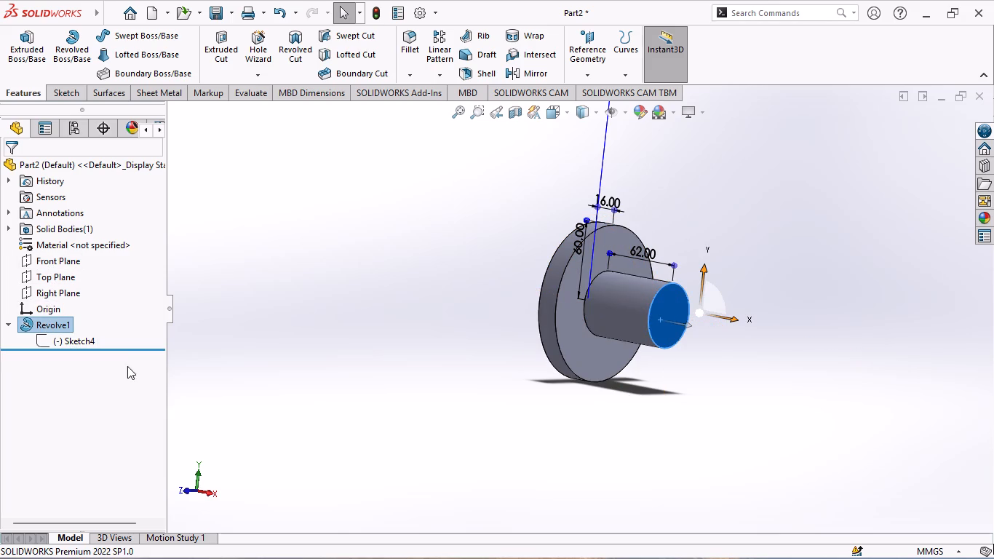
Start a sketch on the shaft's circular end face and draw a horizontal centerline through the origin, extending past the shaft's edge on both sides.
{"action": "middle_click_drag", "start_coordinate": [722, 351], "coordinate": [691, 354]}
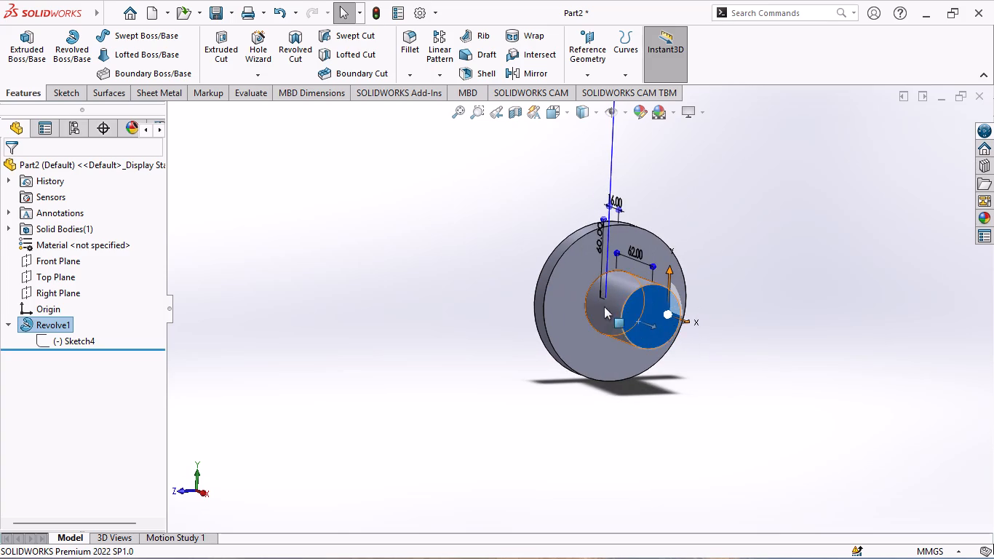
{"action": "left_click", "coordinate": [646, 308]}
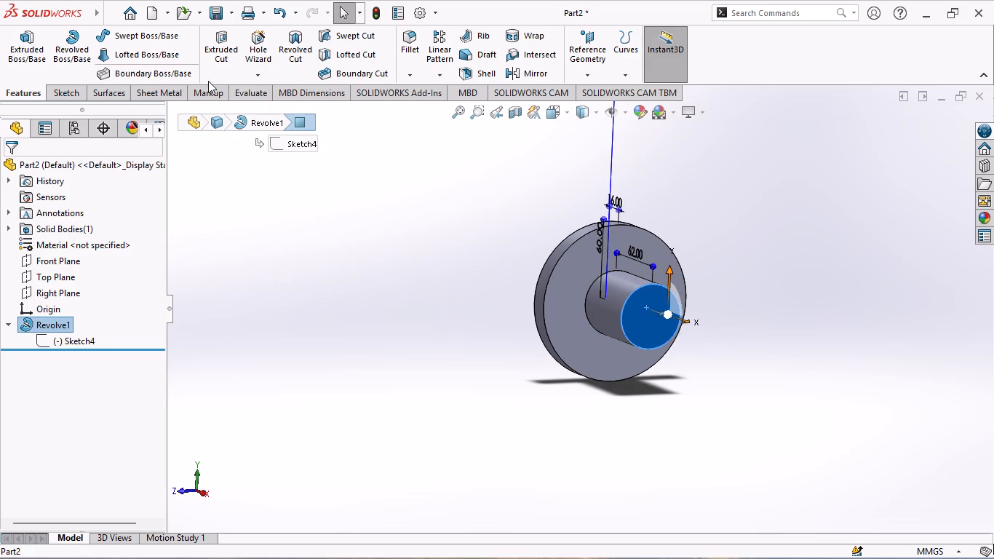
{"action": "left_click", "coordinate": [77, 95]}
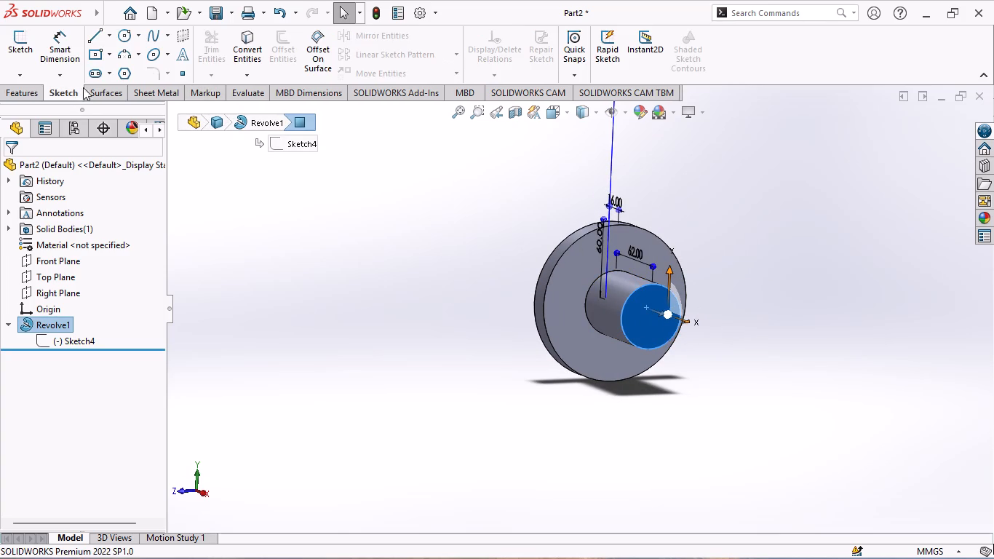
{"action": "left_click", "coordinate": [96, 39]}
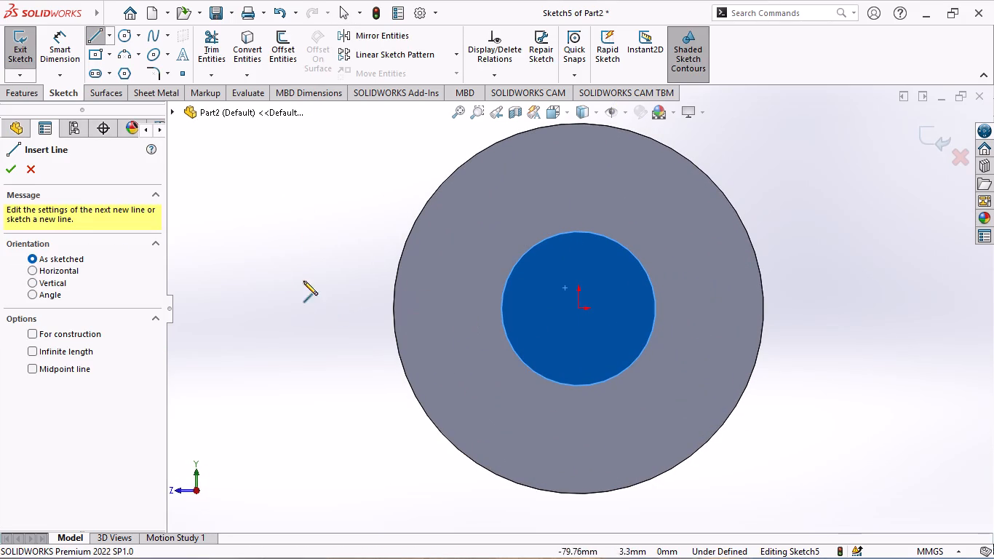
{"action": "left_click", "coordinate": [87, 77]}
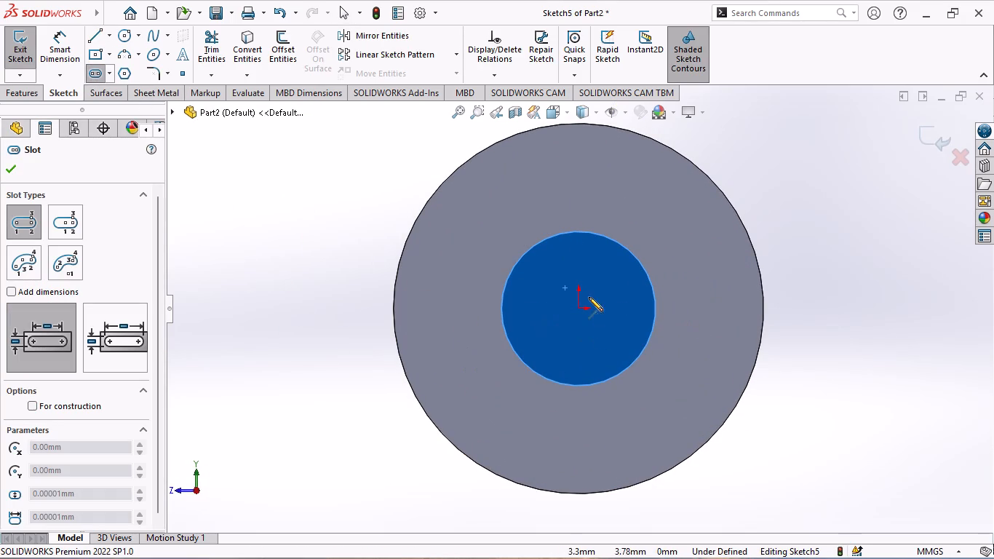
{"action": "left_click", "coordinate": [108, 33]}
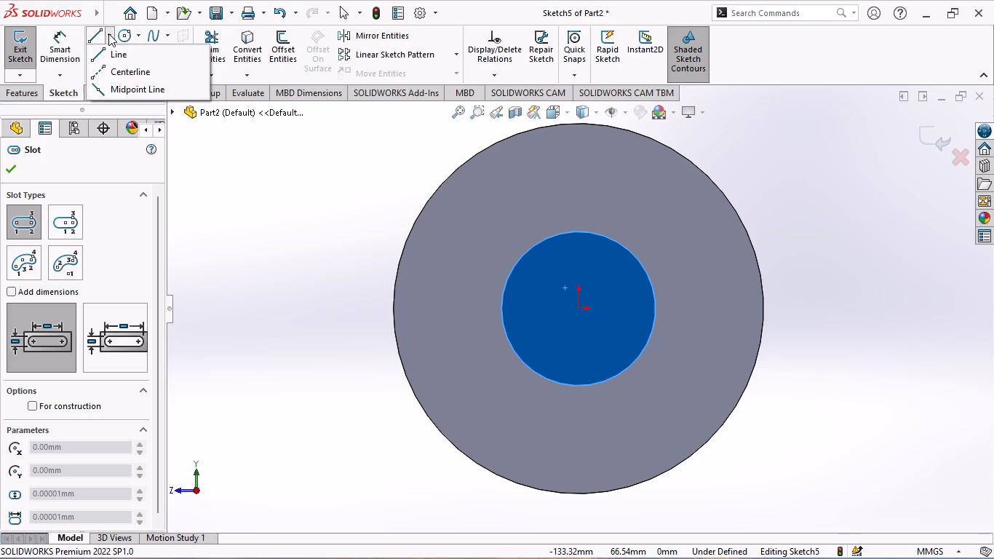
{"action": "left_click", "coordinate": [113, 74]}
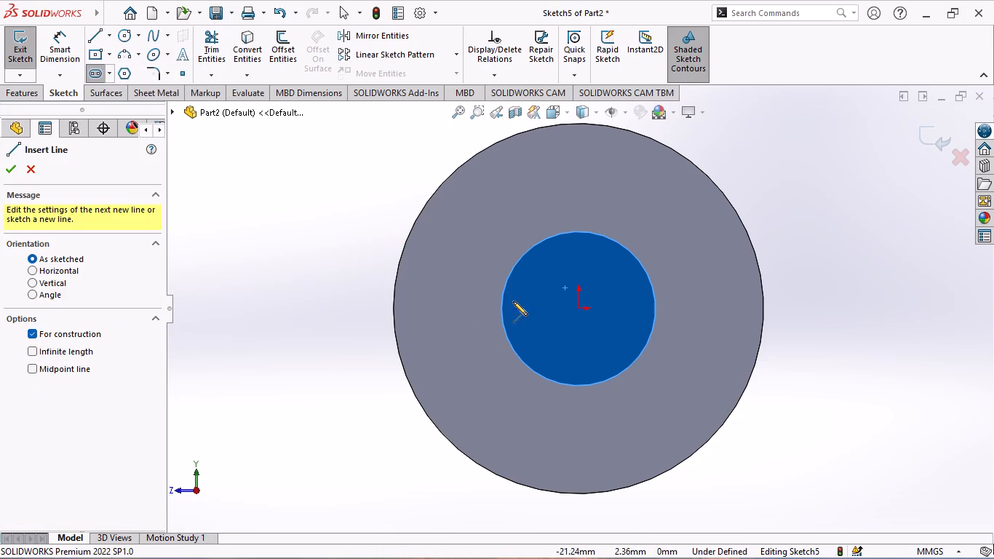
{"action": "left_click", "coordinate": [432, 308]}
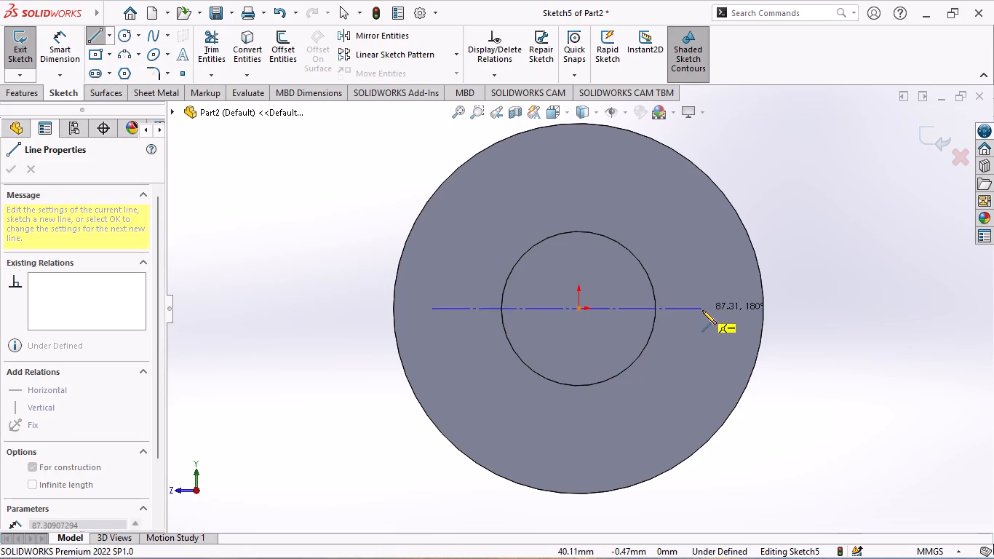
{"action": "left_click", "coordinate": [717, 310]}
{"action": "key", "text": "Escape"}
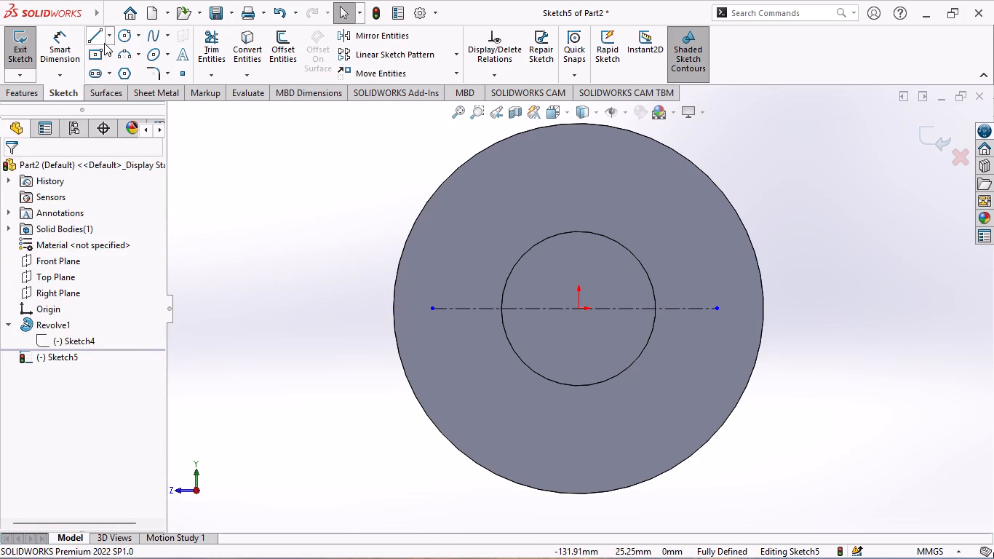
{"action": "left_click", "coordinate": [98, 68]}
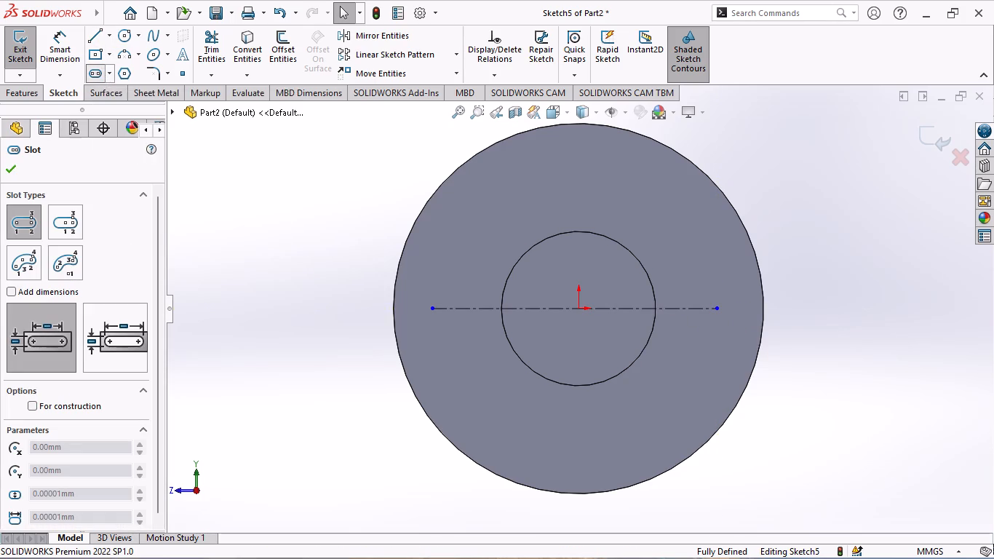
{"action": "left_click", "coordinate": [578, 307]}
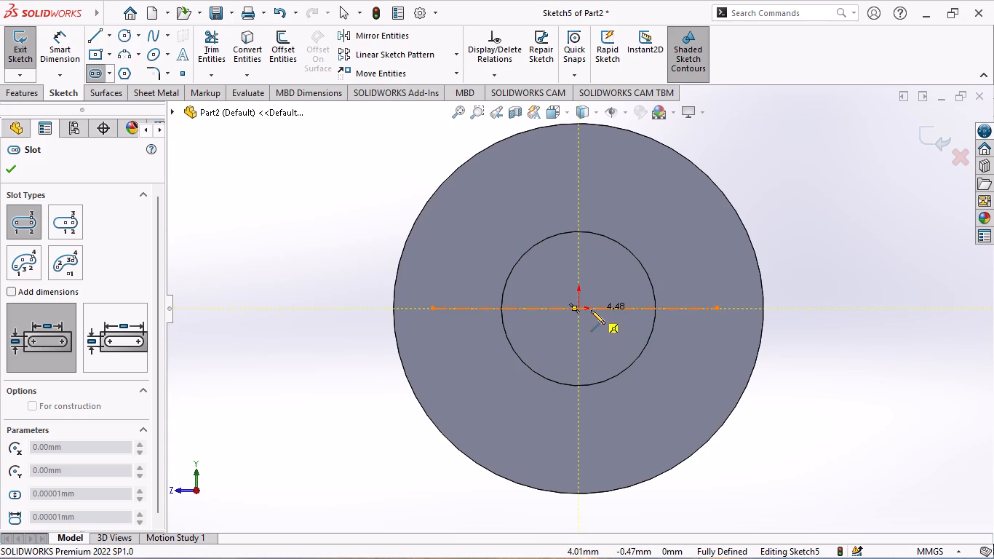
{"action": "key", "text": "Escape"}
Sketch a straight slot along the centerline, with arc centres on the shaft circle's two edges about 50 mm apart, and about 33 mm wide.
{"action": "left_click", "coordinate": [98, 71]}
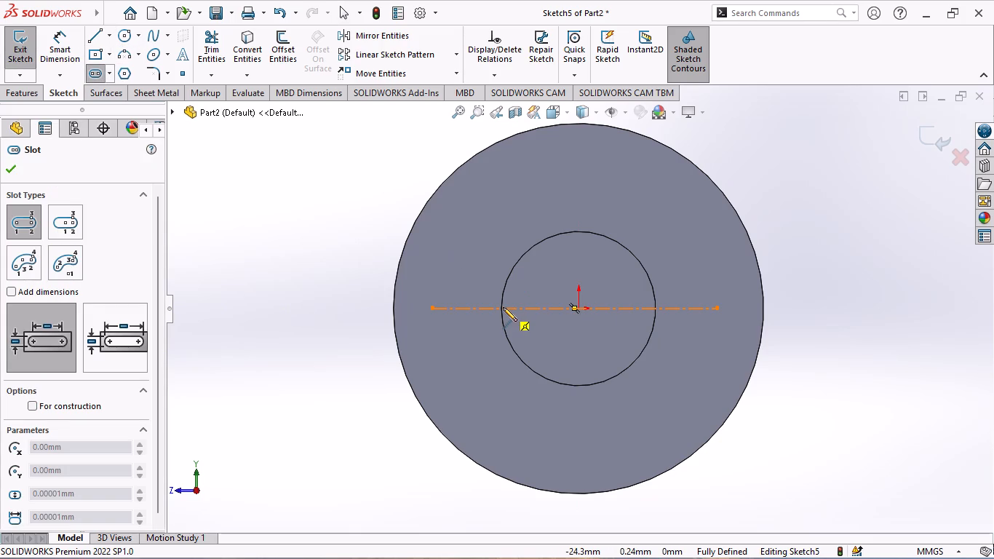
{"action": "left_click", "coordinate": [501, 307]}
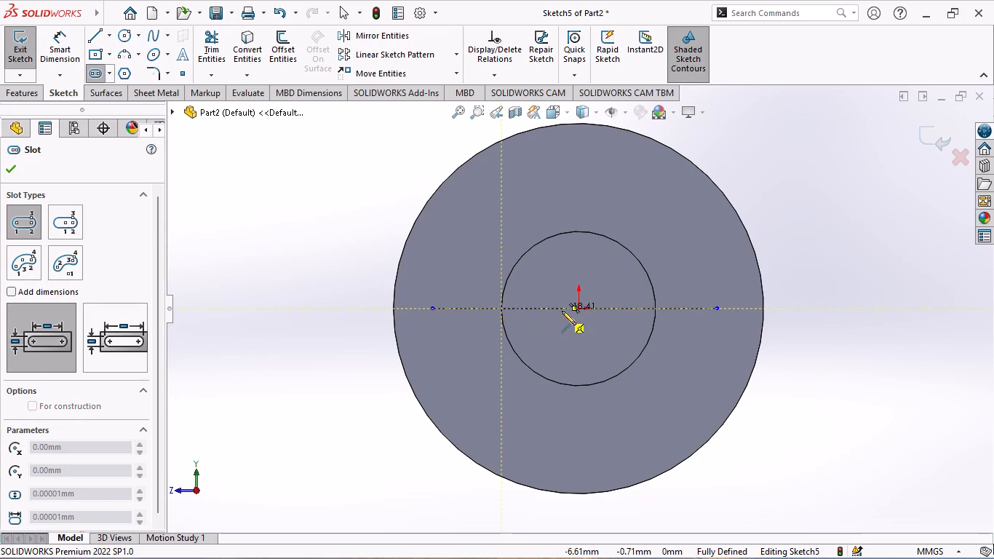
{"action": "left_click", "coordinate": [656, 309]}
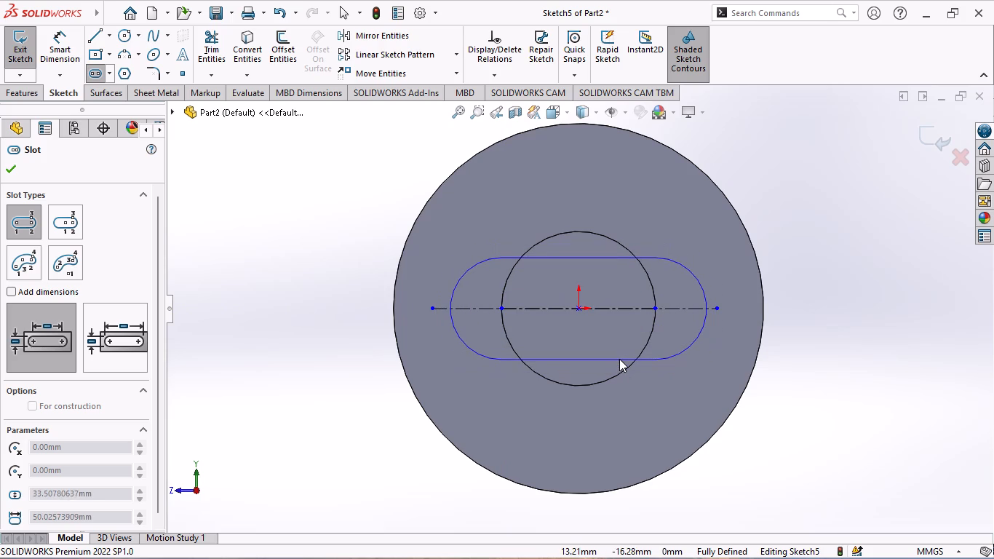
{"action": "left_click", "coordinate": [619, 359]}
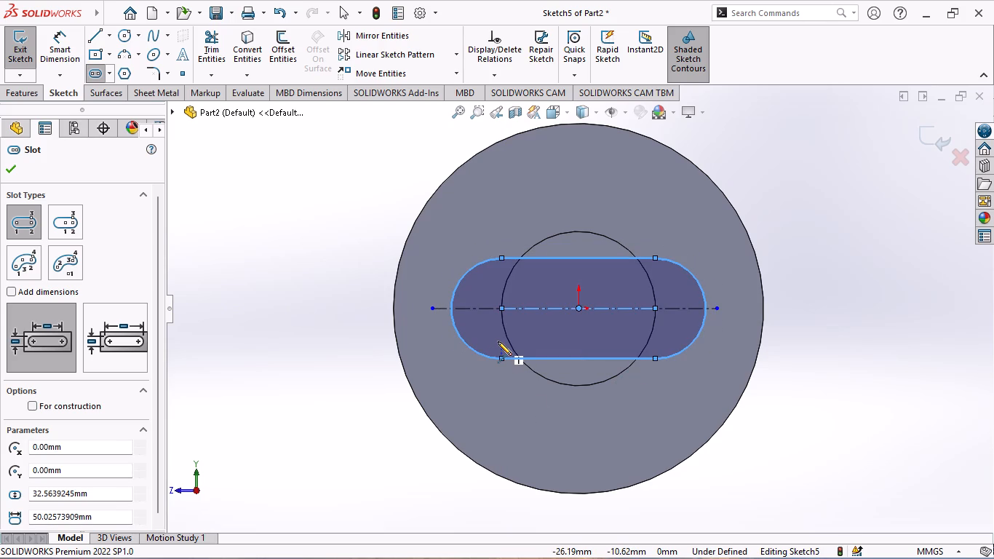
{"action": "key", "text": "Escape"}
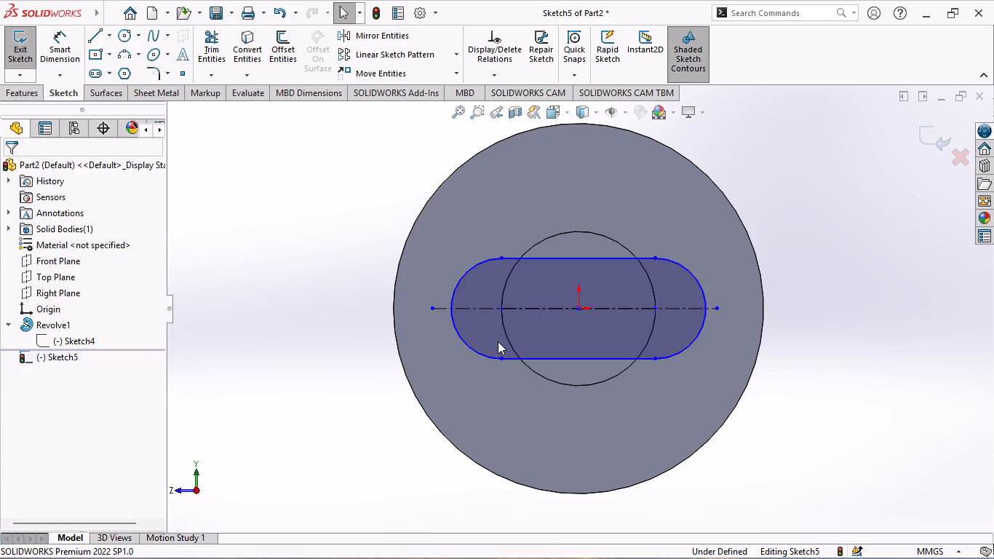
{"action": "key", "text": "Escape"}
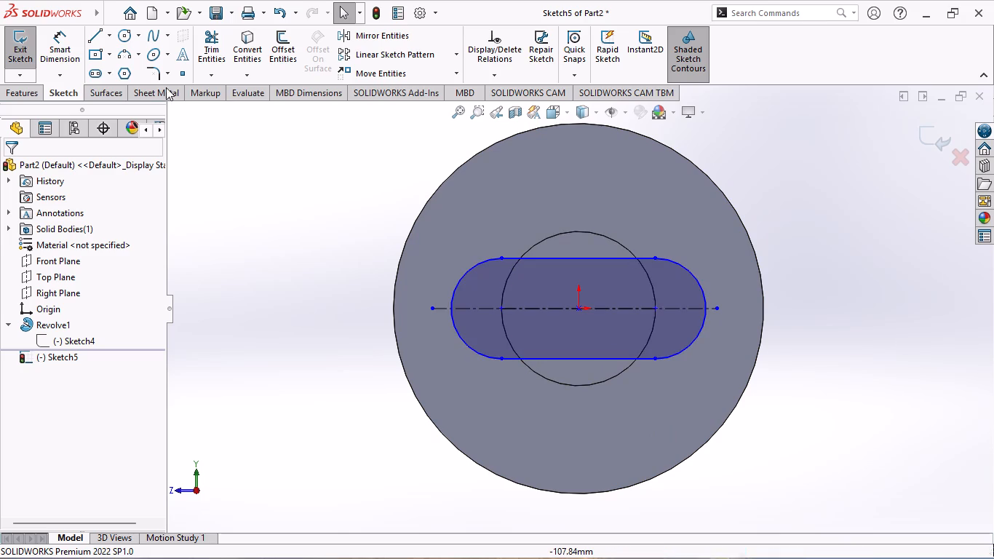
Dimension the radius of the slot's rounded end and set it to 25 mm.
{"action": "left_click", "coordinate": [47, 51]}
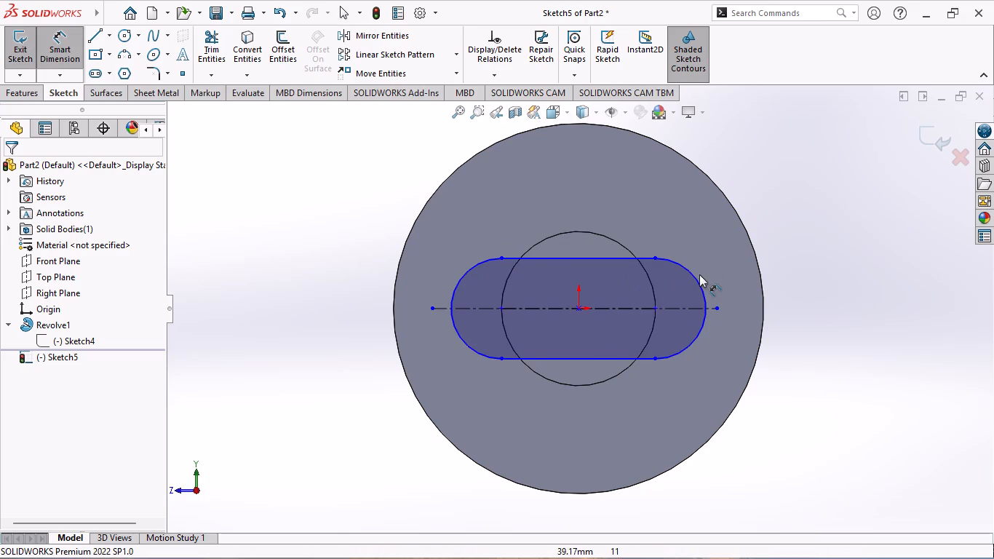
{"action": "left_click", "coordinate": [697, 279]}
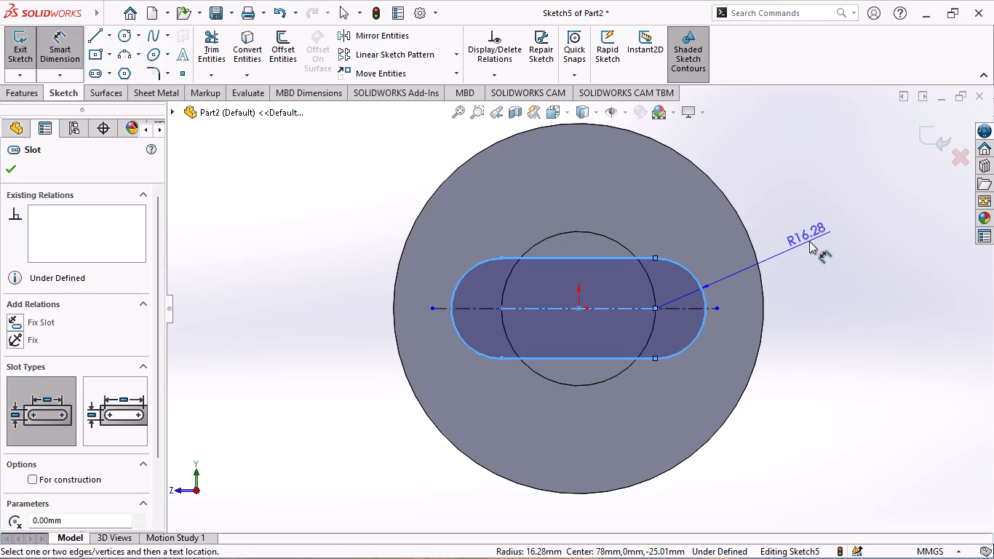
{"action": "left_click", "coordinate": [809, 241]}
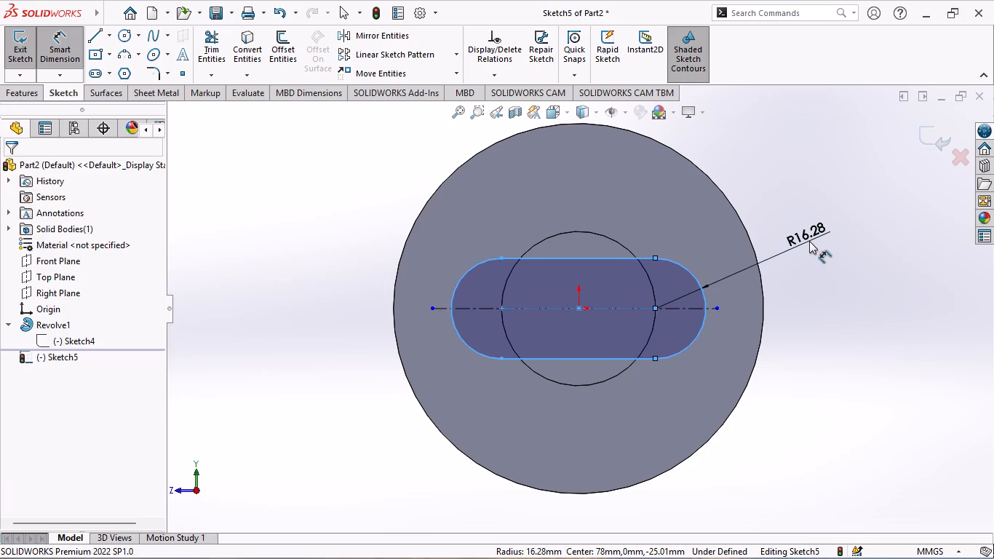
{"action": "type", "text": "25"}
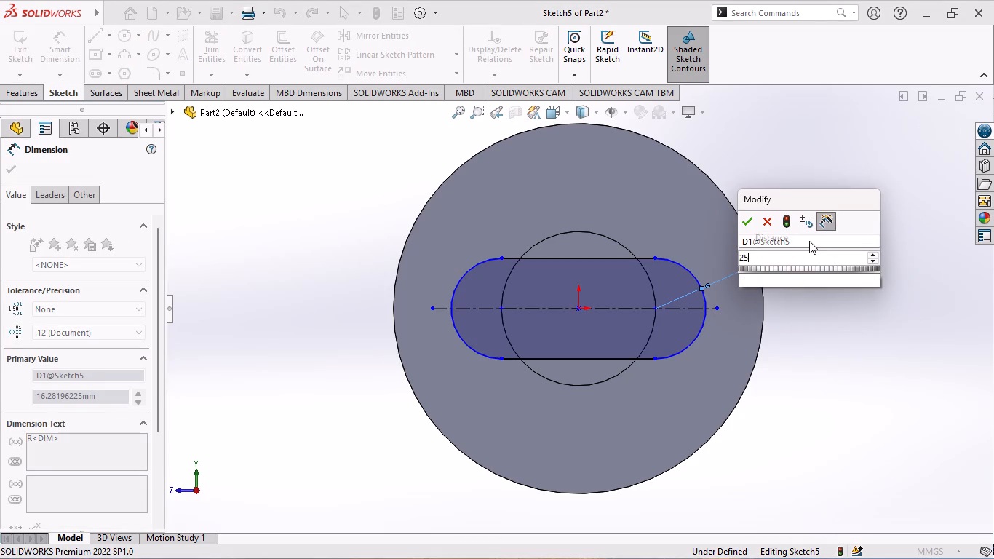
{"action": "key", "text": "Return"}
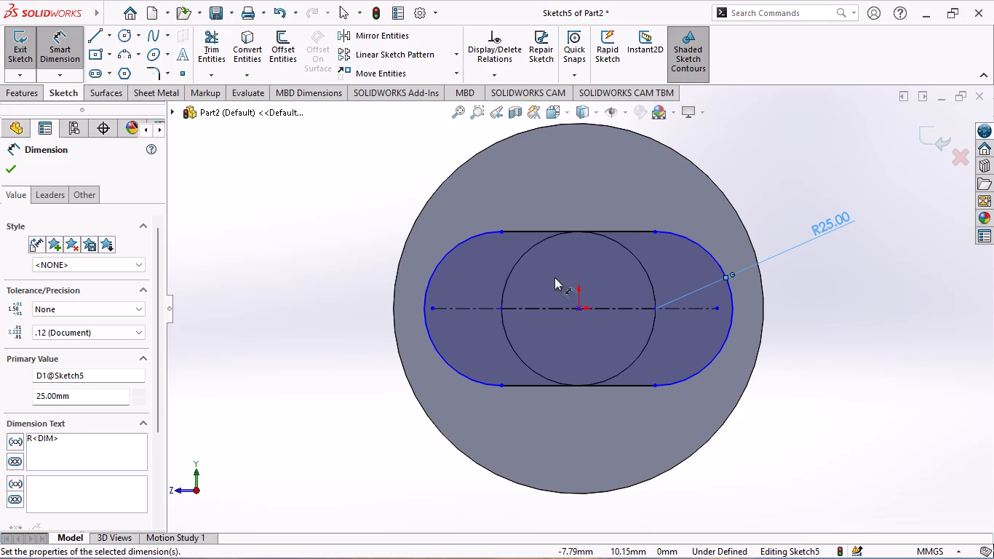
{"action": "left_click", "coordinate": [4, 169]}
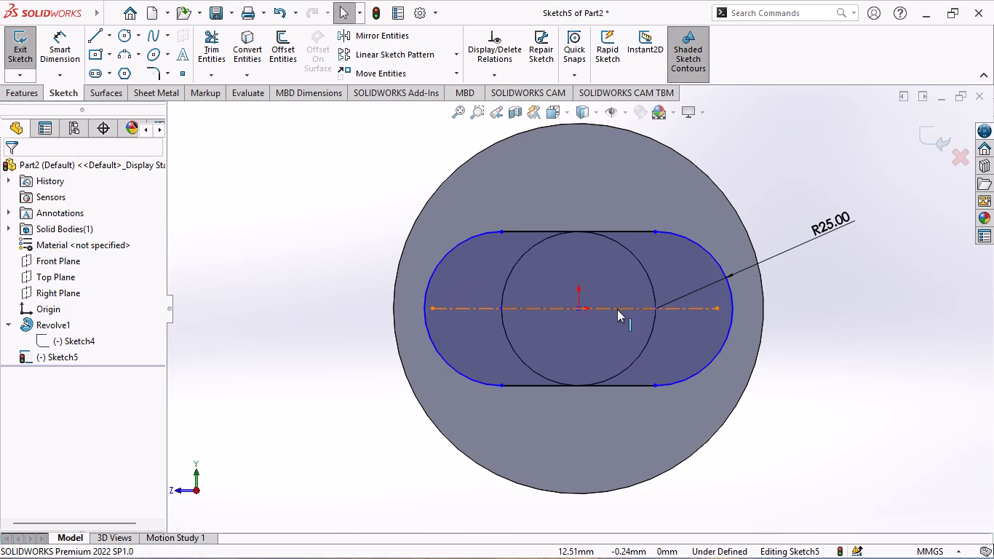
Add a Fix relation to the slot's centre point at the origin and the centre point of its dimensioned end arc.
{"action": "left_click", "coordinate": [576, 306], "text": "ctrl"}
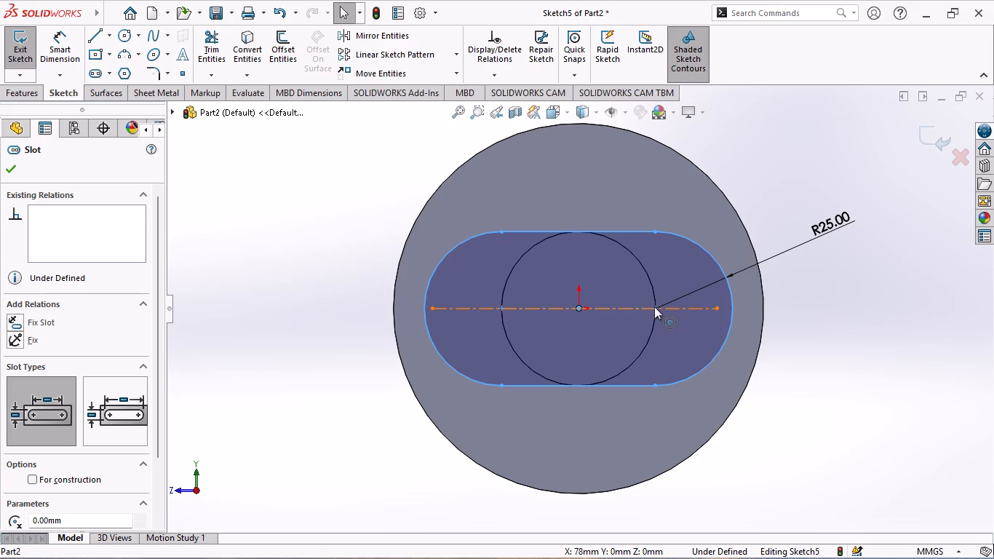
{"action": "left_click", "coordinate": [654, 306], "text": "ctrl"}
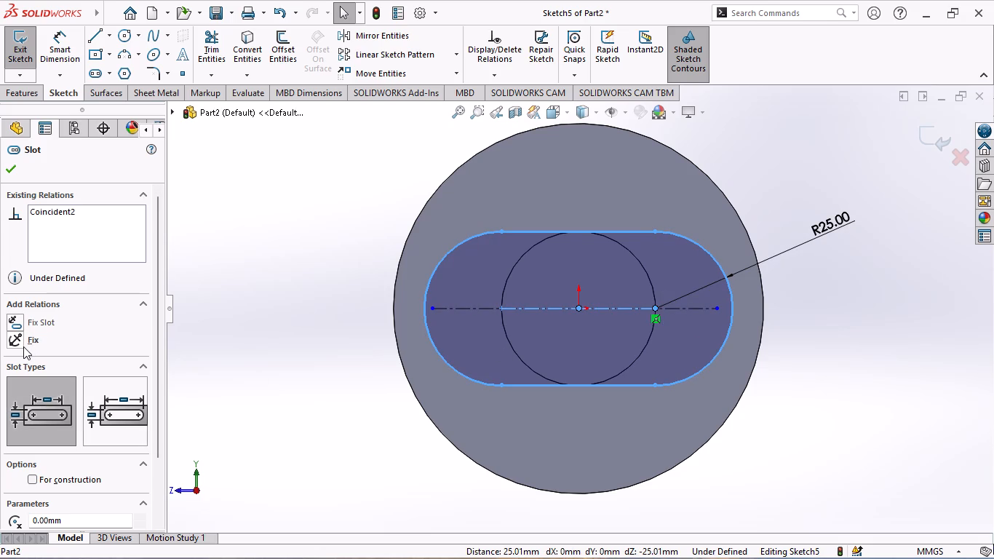
{"action": "left_click", "coordinate": [23, 341]}
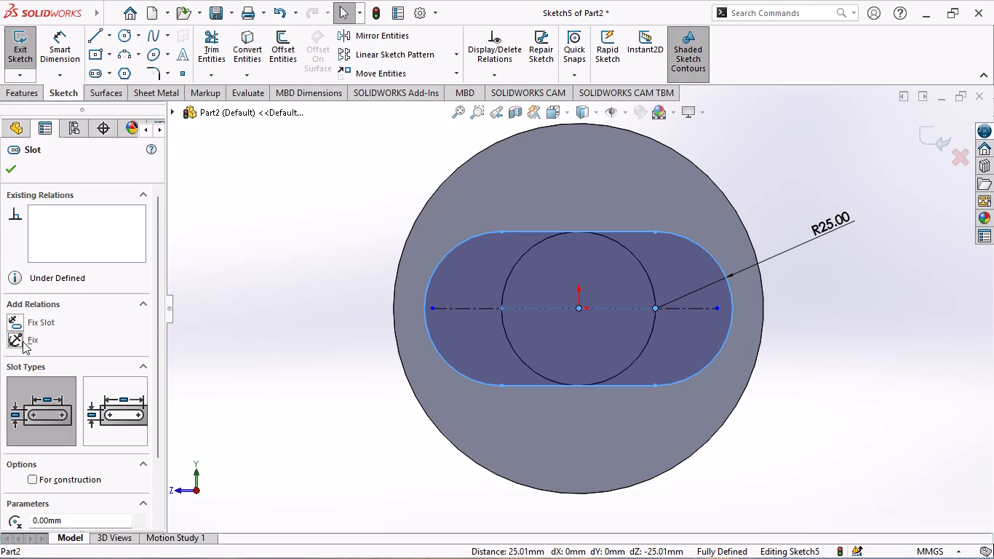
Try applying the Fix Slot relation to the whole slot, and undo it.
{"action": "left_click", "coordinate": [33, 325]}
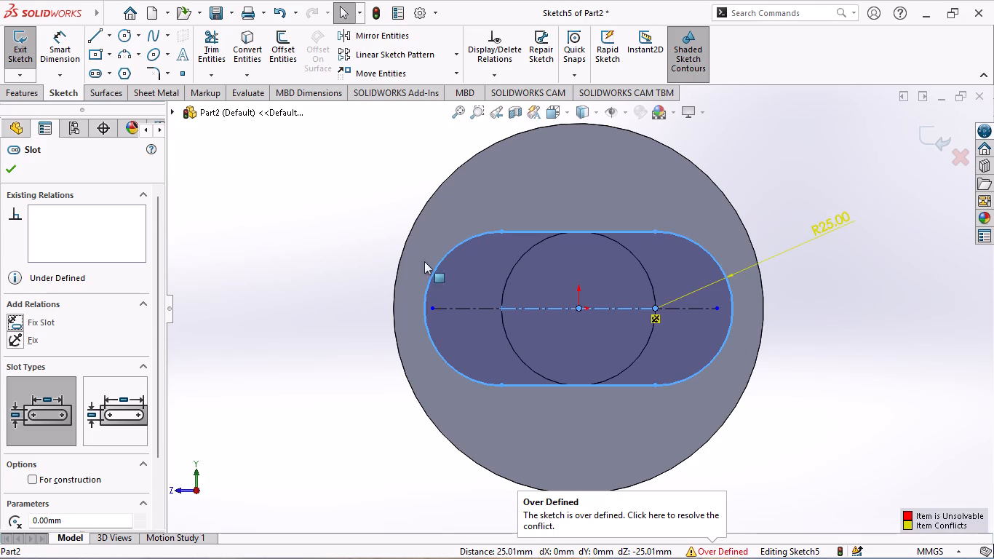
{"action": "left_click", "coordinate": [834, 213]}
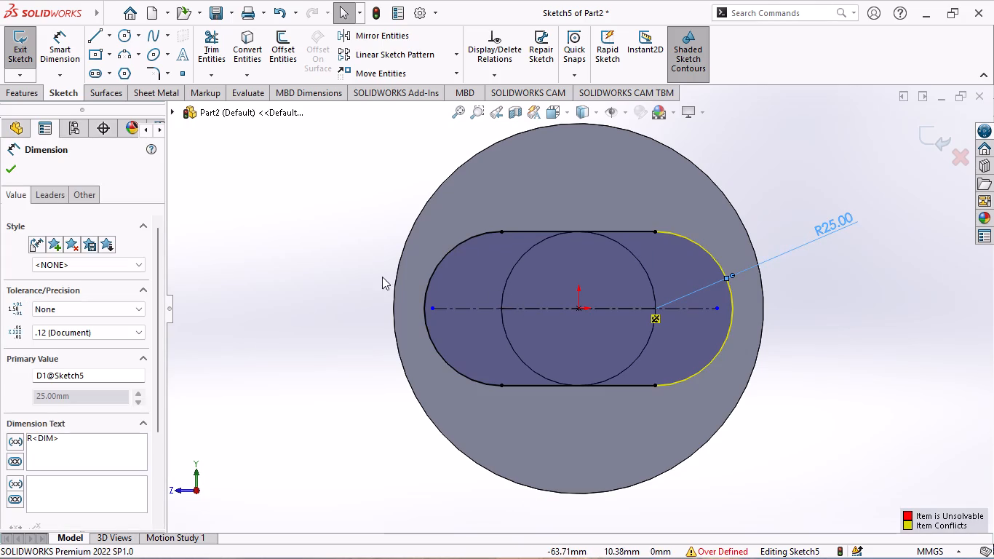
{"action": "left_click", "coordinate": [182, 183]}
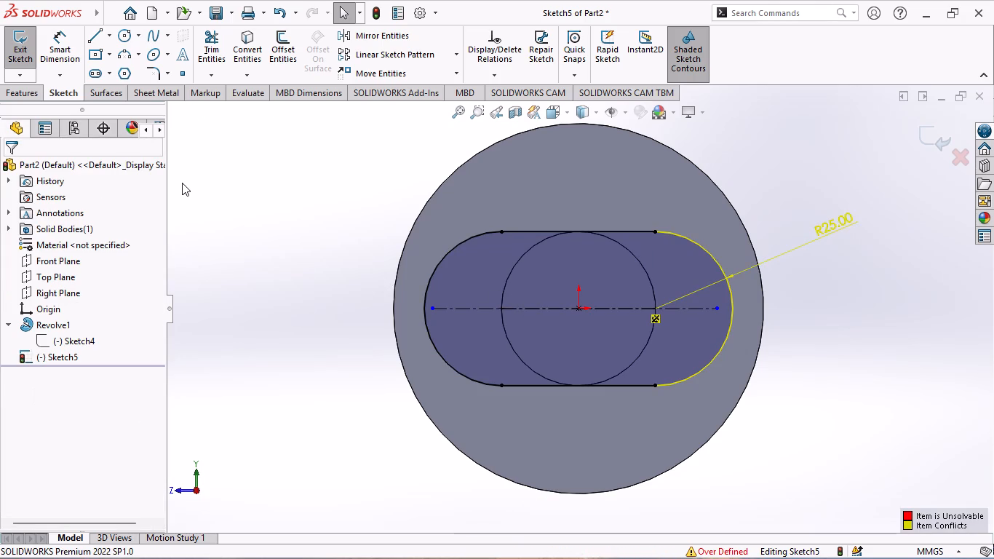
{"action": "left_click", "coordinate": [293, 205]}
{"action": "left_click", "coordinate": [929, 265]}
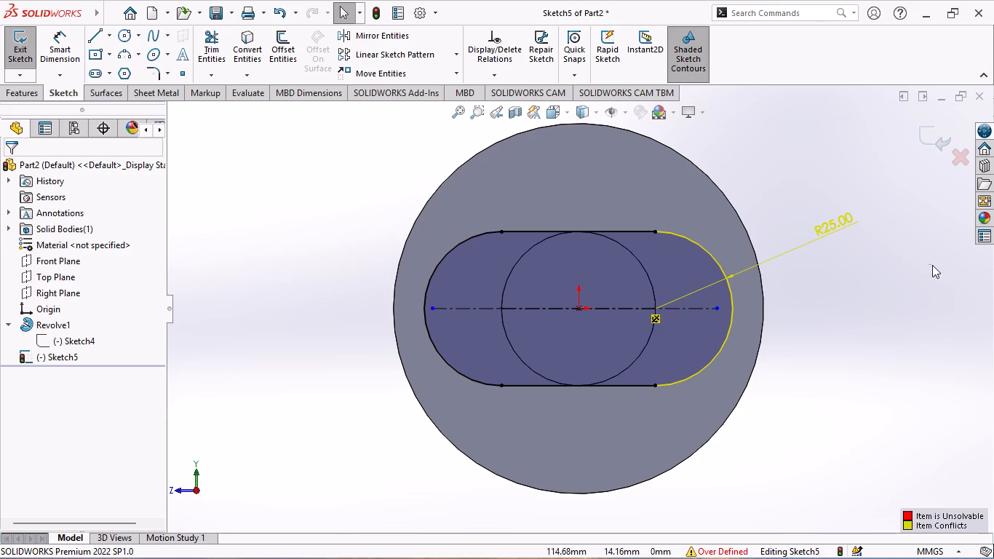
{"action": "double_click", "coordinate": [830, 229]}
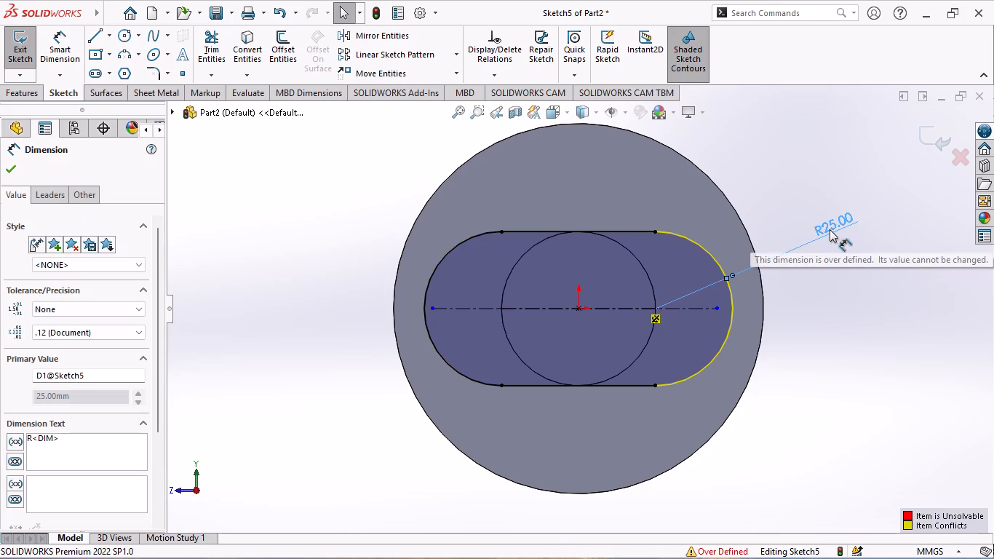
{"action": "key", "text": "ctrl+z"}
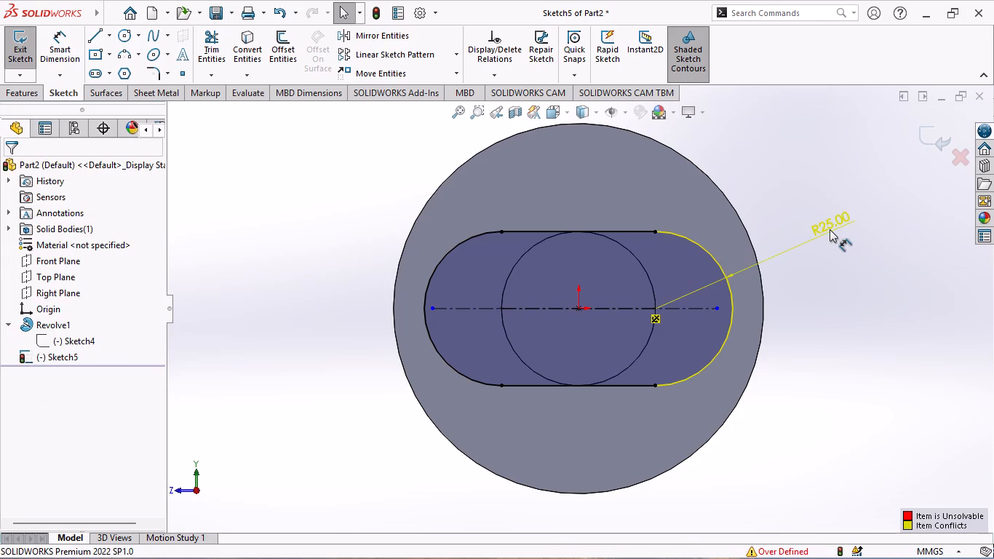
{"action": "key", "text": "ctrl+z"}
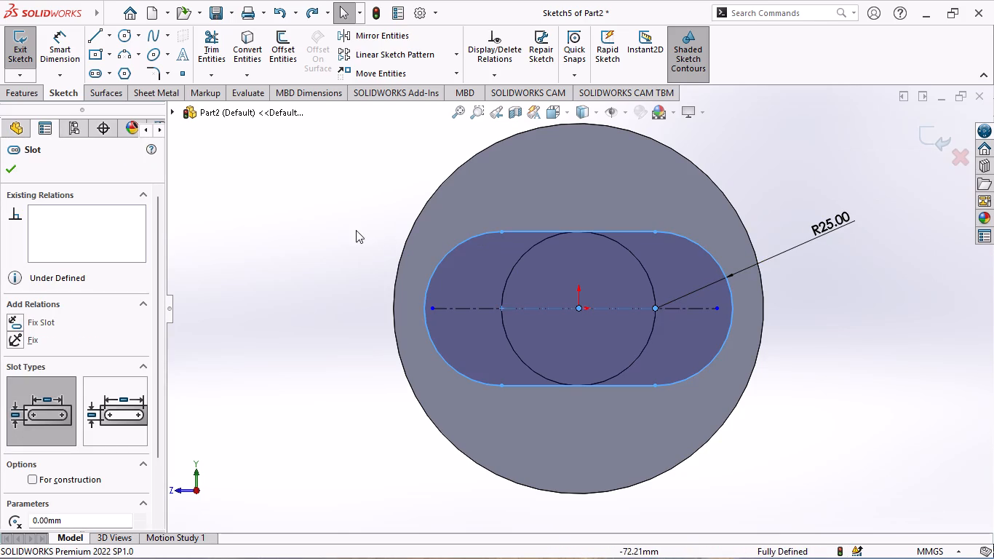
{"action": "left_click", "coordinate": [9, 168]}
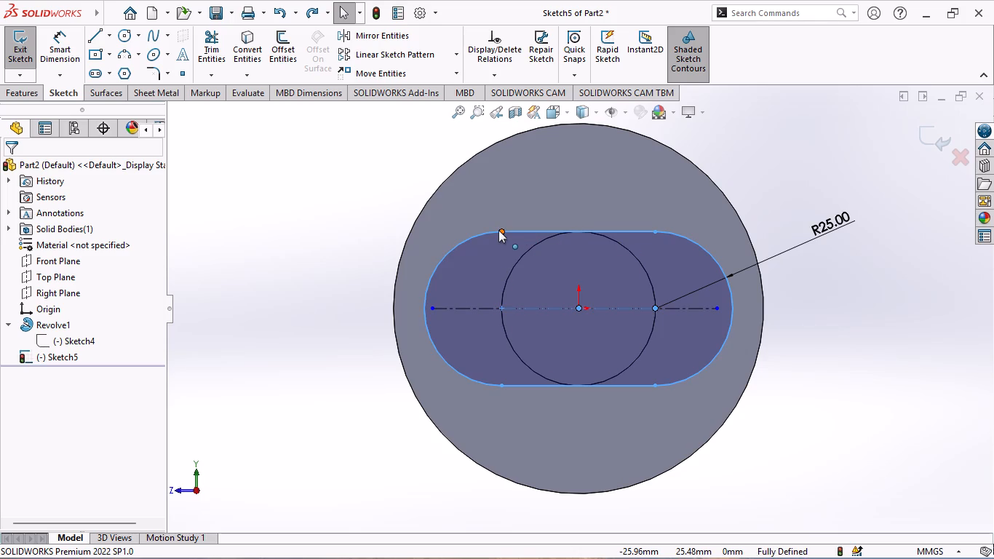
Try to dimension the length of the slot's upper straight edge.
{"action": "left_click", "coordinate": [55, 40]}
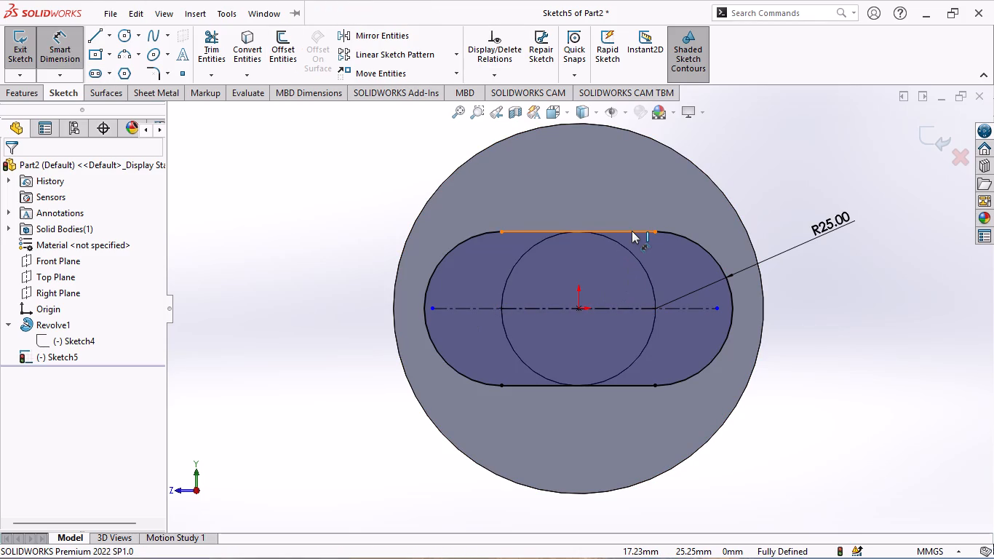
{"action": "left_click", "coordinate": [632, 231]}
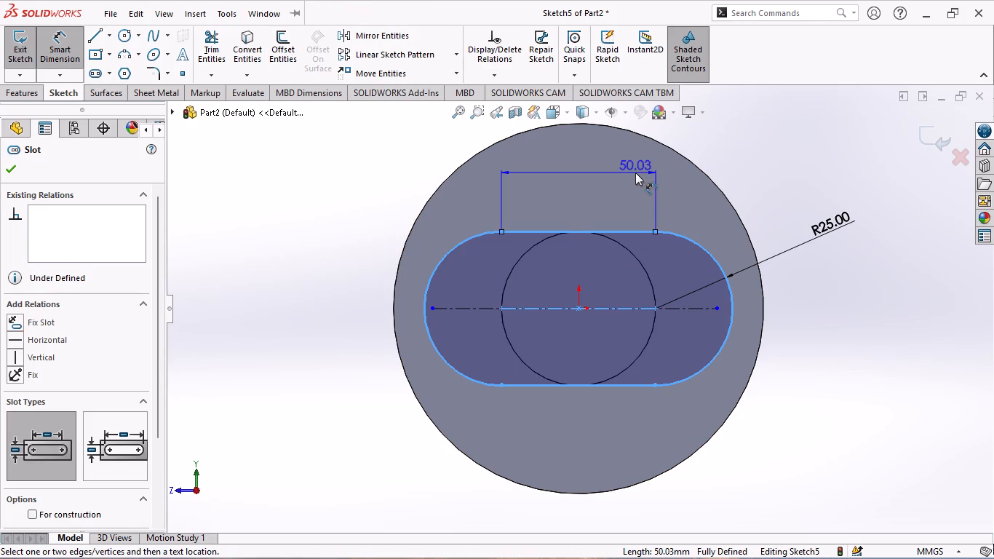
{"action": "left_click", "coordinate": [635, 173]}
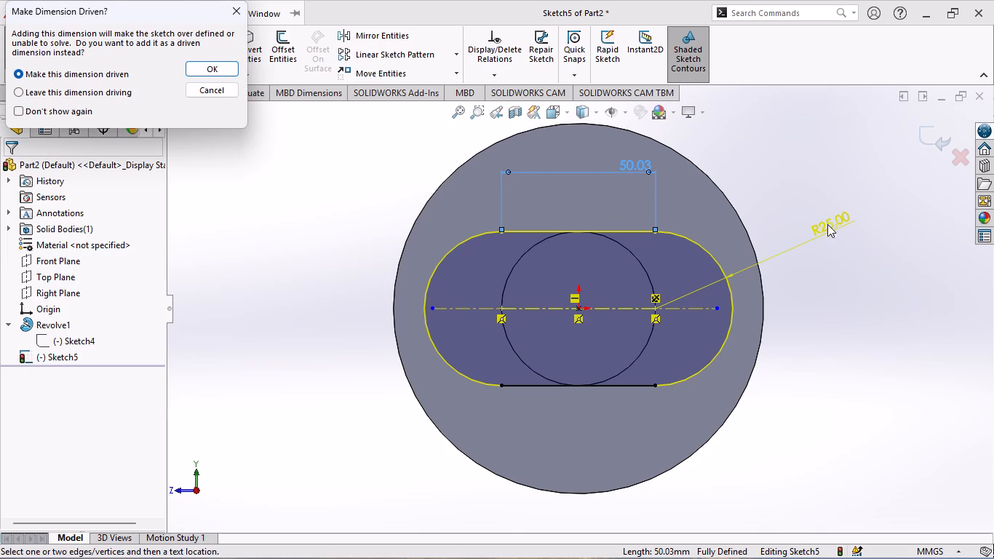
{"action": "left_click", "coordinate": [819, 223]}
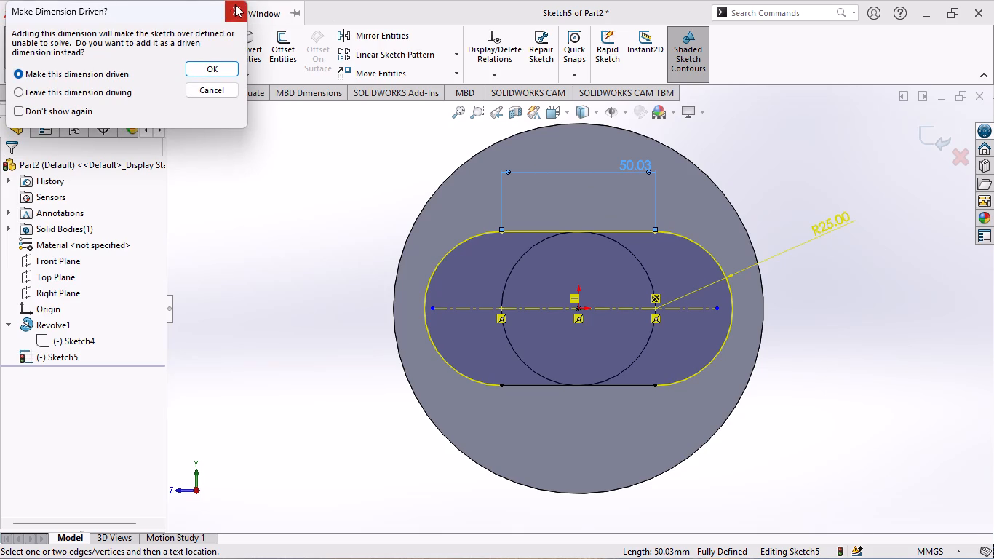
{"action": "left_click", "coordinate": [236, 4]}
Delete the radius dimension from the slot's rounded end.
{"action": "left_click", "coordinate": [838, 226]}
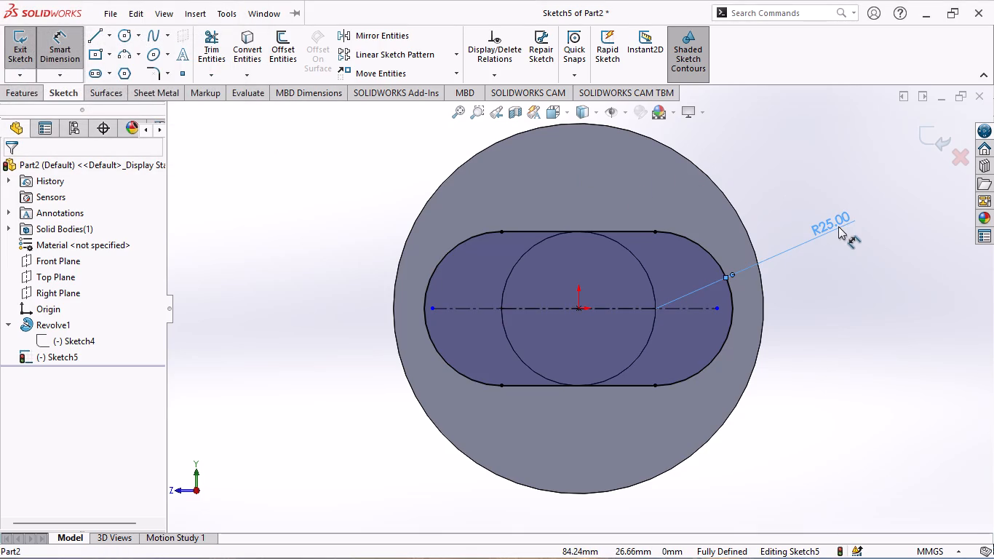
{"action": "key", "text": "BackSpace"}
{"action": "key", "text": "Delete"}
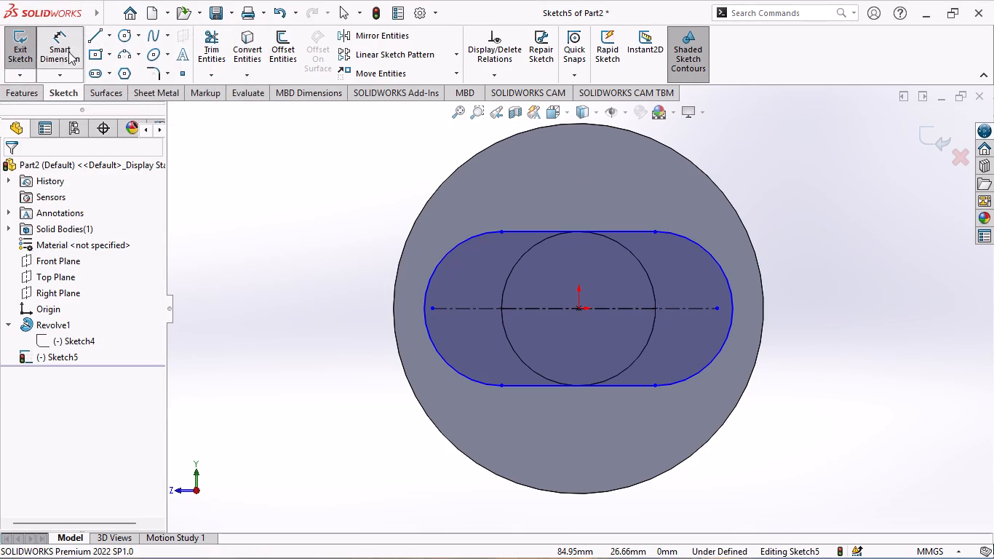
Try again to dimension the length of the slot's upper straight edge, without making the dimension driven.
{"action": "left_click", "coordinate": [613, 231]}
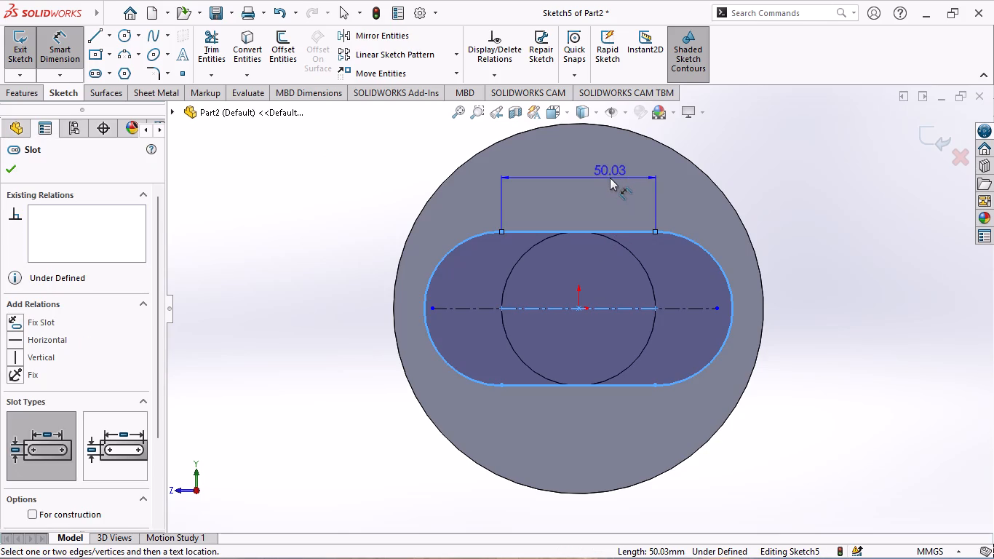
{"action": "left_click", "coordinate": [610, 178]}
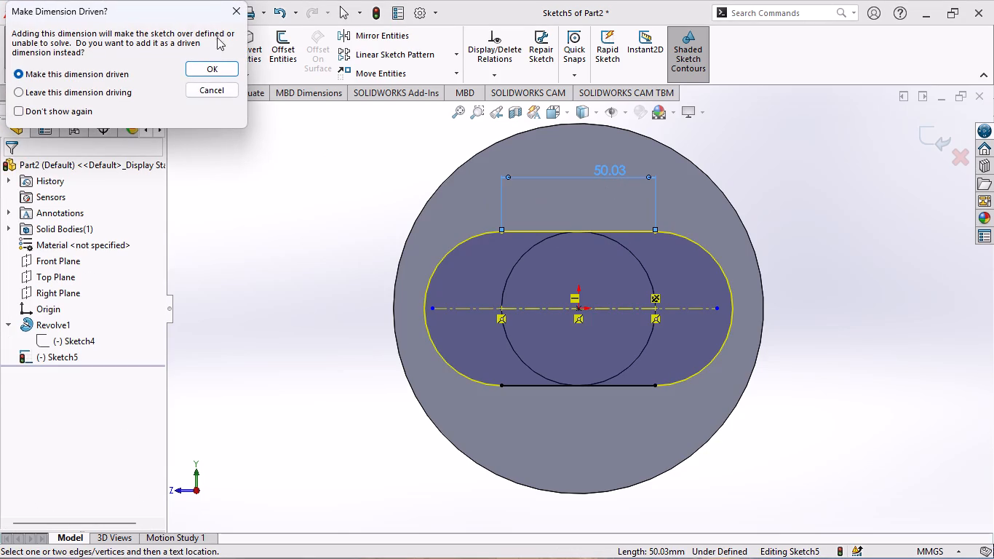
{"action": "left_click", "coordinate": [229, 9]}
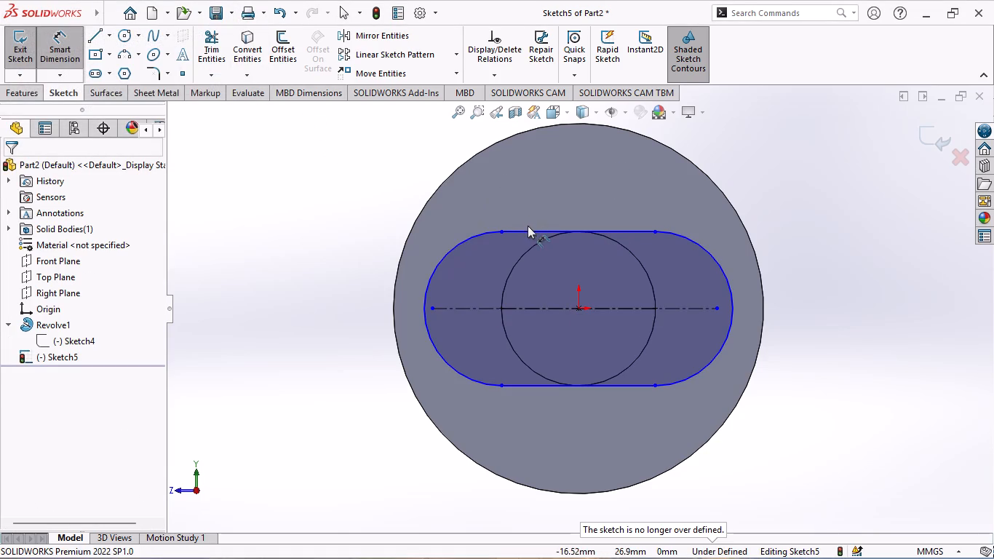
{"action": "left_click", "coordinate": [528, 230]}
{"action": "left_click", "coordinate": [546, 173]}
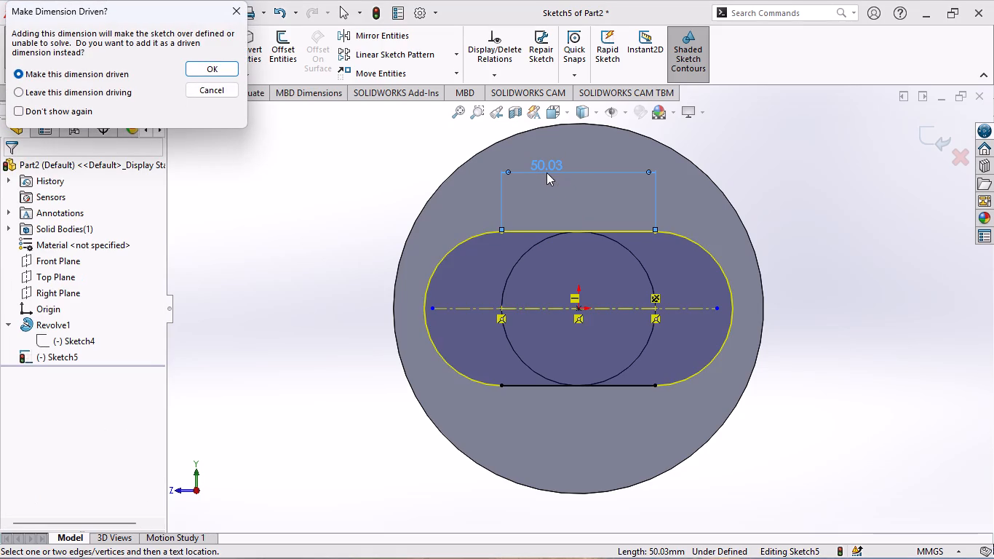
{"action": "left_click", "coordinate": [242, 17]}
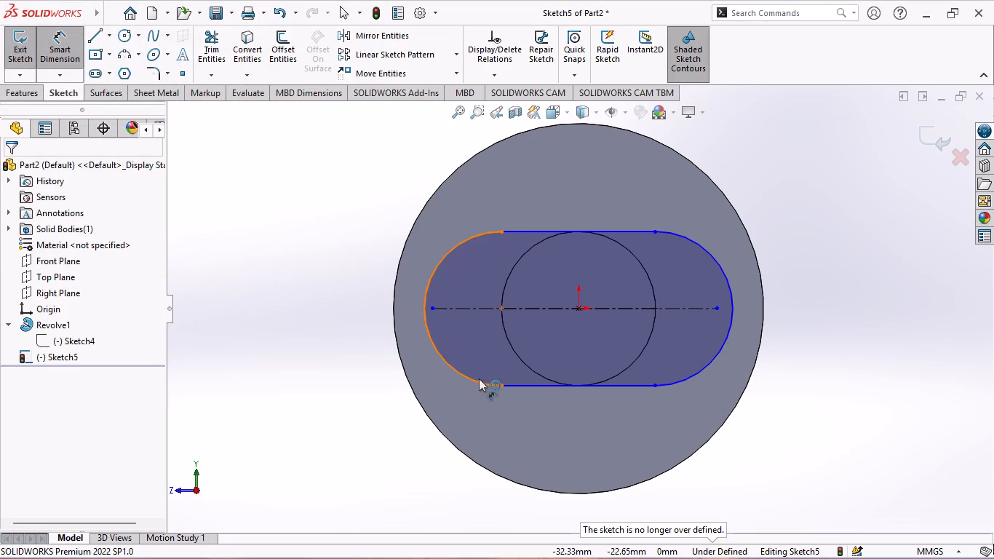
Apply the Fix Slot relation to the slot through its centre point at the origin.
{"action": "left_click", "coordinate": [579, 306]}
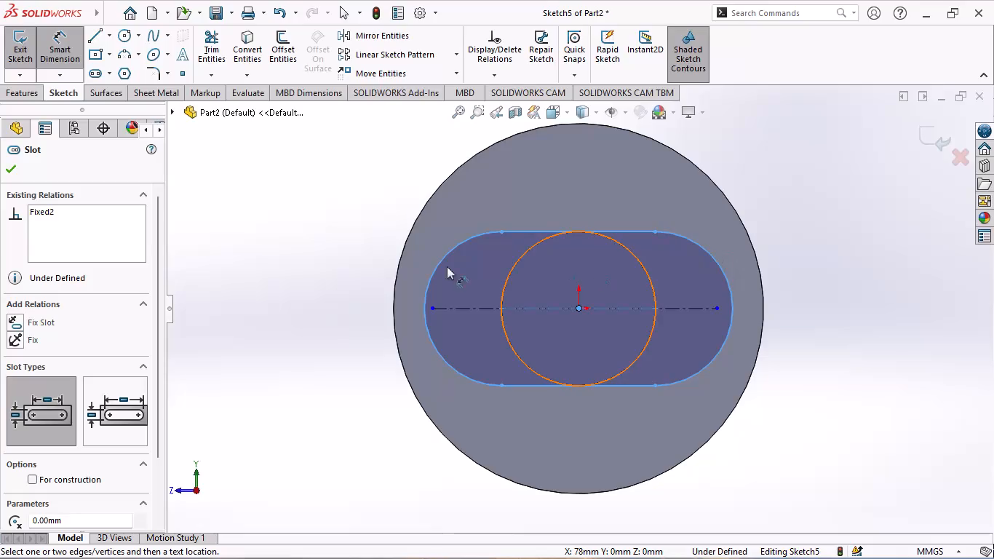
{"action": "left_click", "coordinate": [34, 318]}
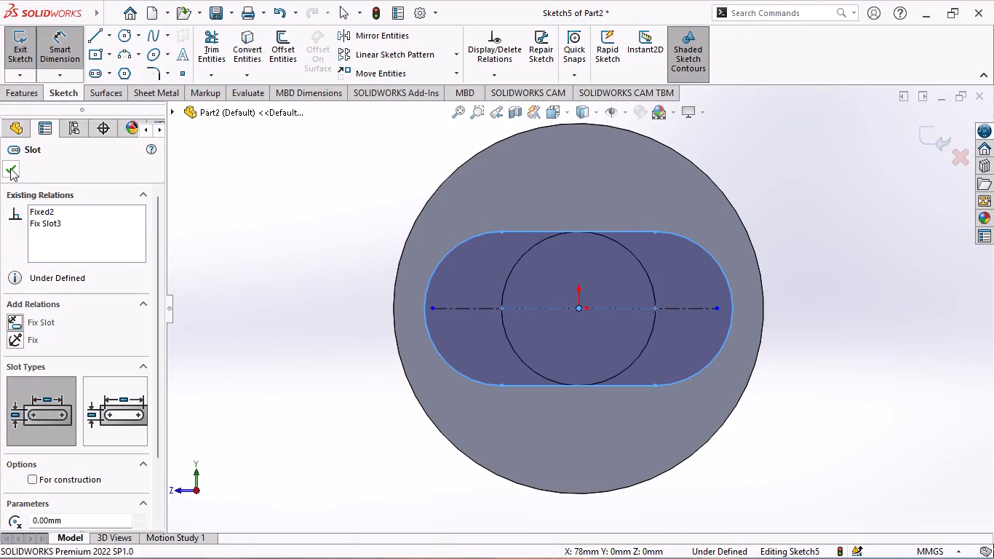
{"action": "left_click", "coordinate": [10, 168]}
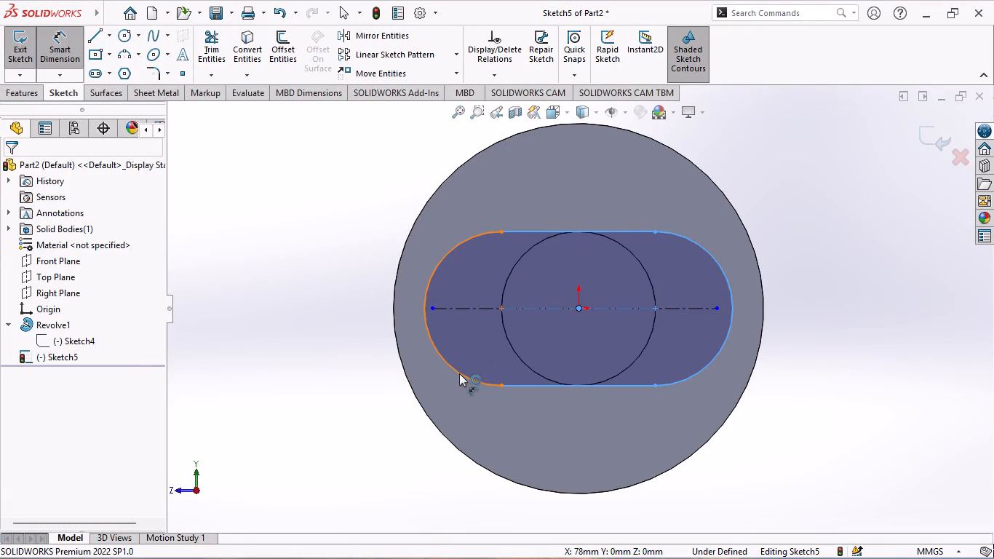
Delete the whole slot from the sketch, keeping the horizontal centerline.
{"action": "left_click", "coordinate": [459, 373]}
{"action": "key", "text": "Delete"}
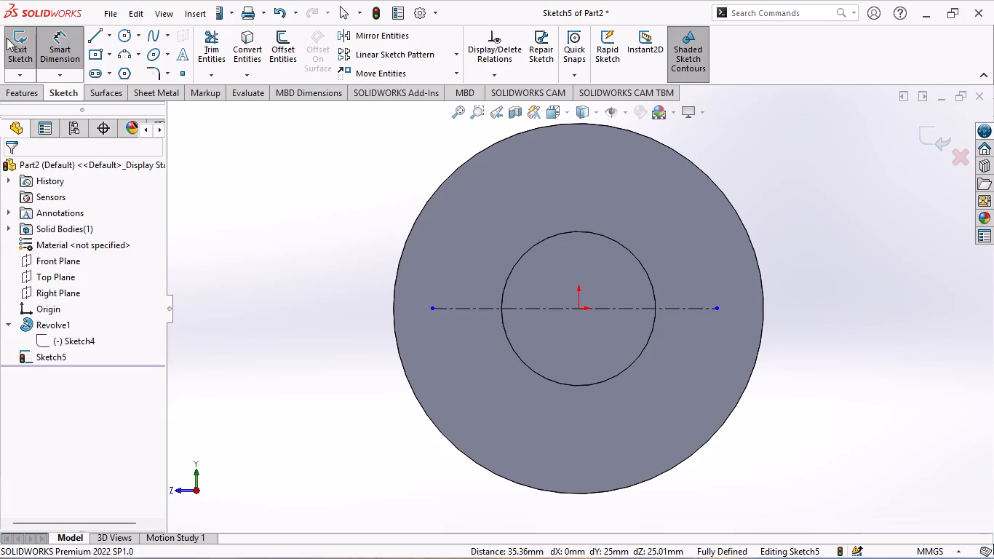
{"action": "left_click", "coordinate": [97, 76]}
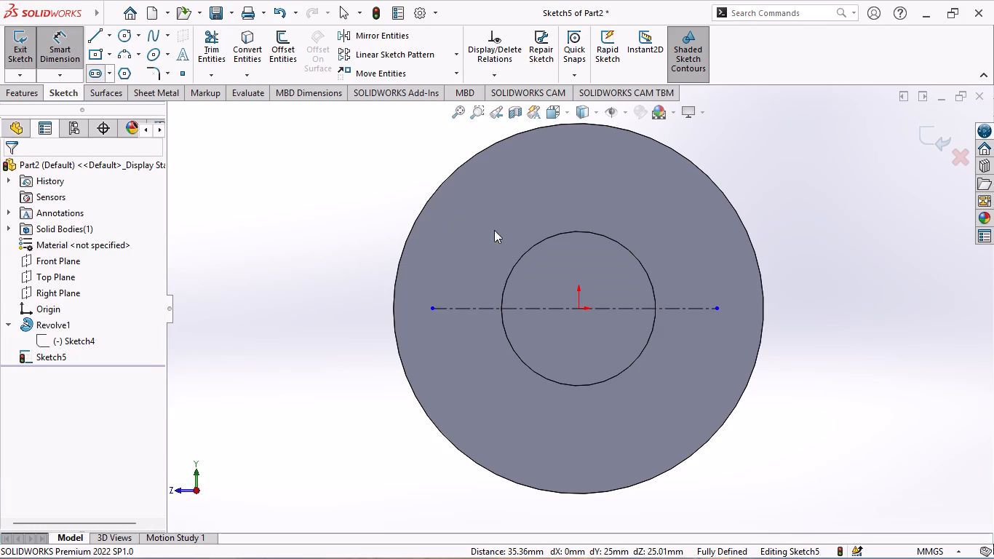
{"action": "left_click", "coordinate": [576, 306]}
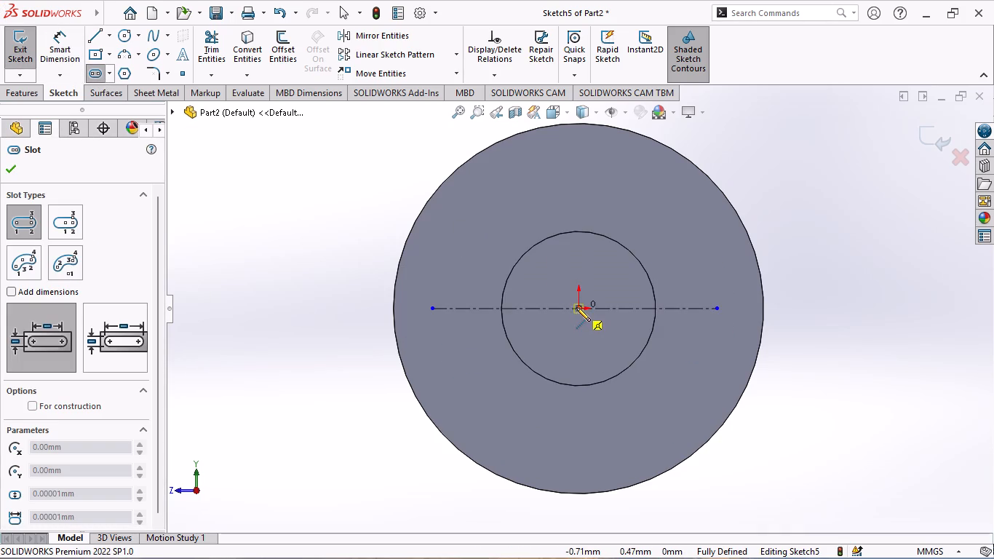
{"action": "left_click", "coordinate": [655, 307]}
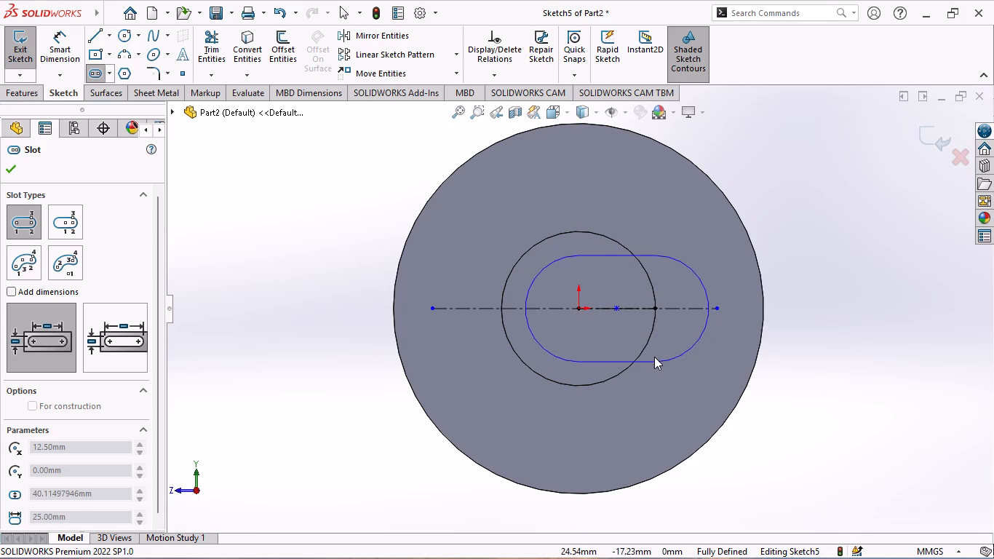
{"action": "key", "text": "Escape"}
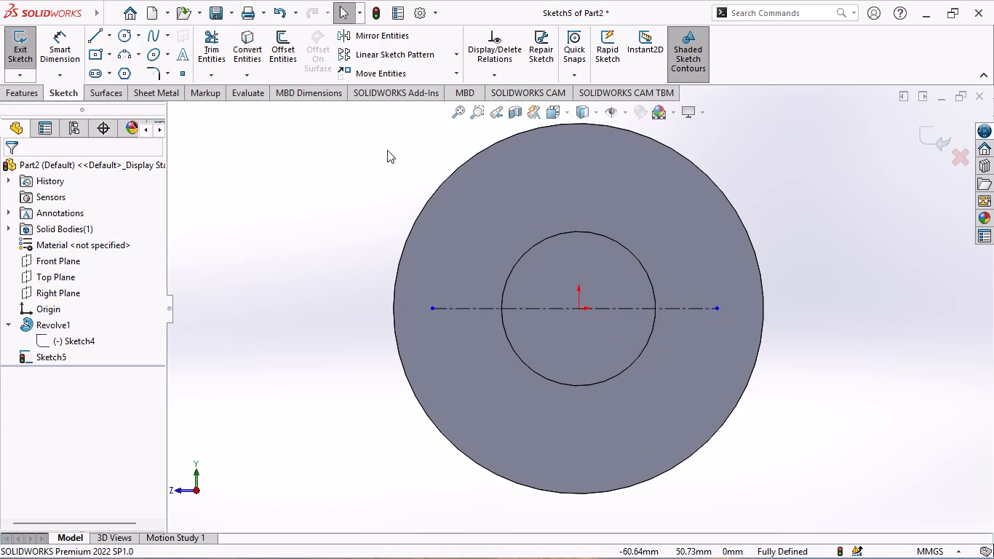
Sketch a straight slot along the centerline from the origin to the shaft circle's left edge, 25 mm between arc centres and about 58 mm wide.
{"action": "left_click", "coordinate": [92, 79]}
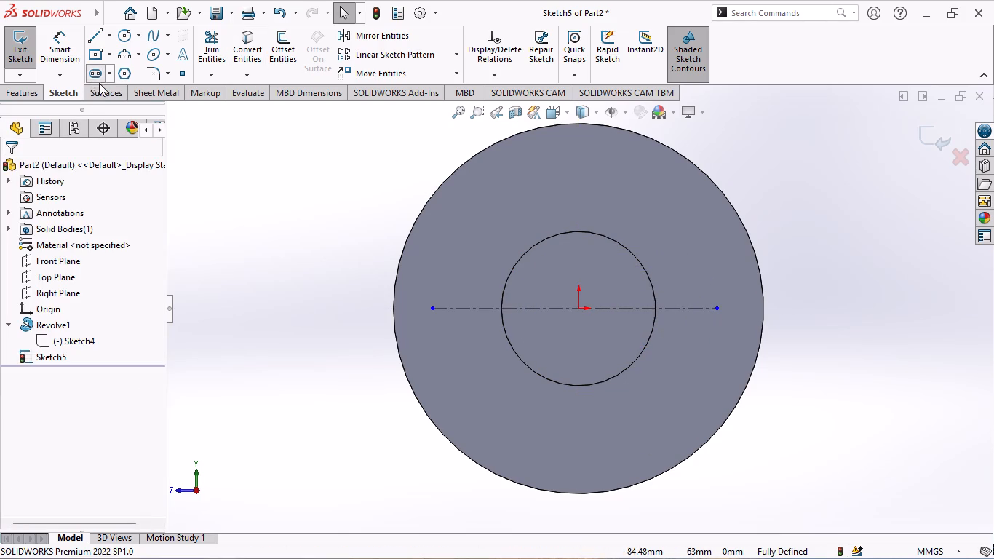
{"action": "left_click", "coordinate": [579, 307]}
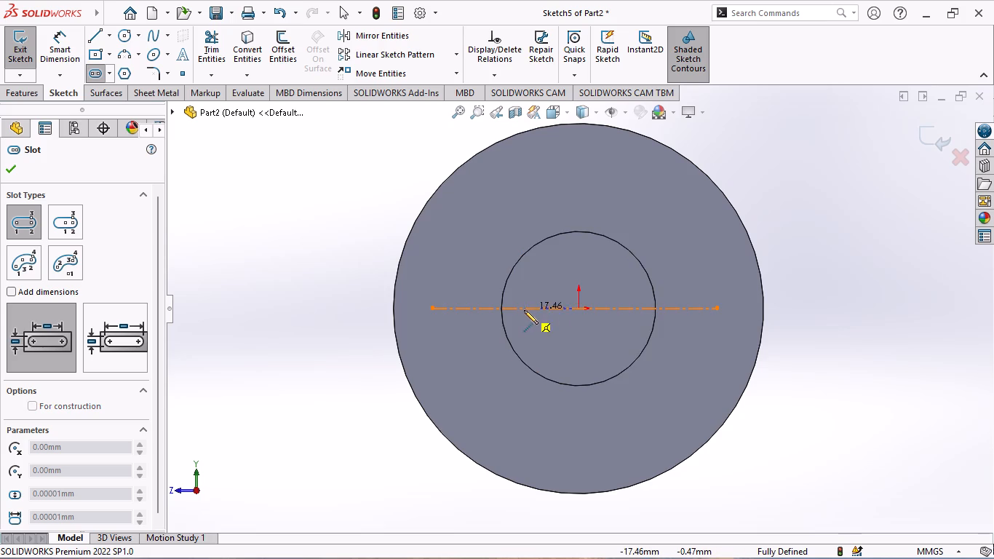
{"action": "left_click", "coordinate": [503, 309]}
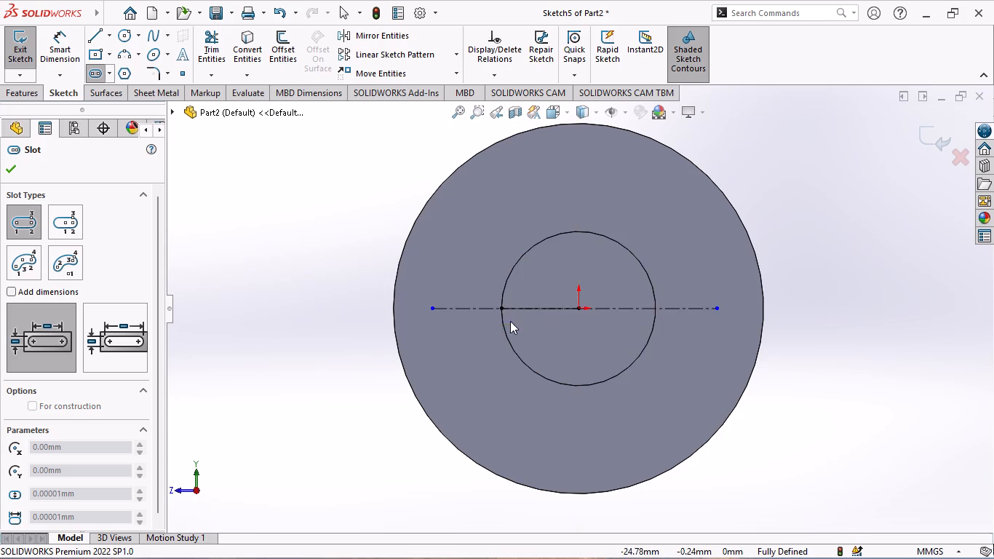
{"action": "left_click", "coordinate": [522, 397]}
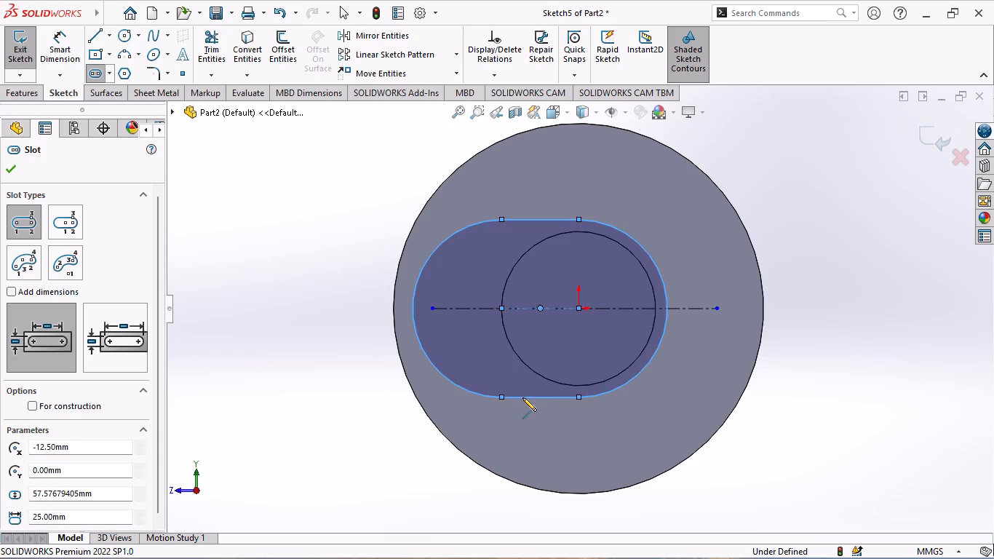
{"action": "key", "text": "Escape"}
{"action": "key", "text": "Escape"}
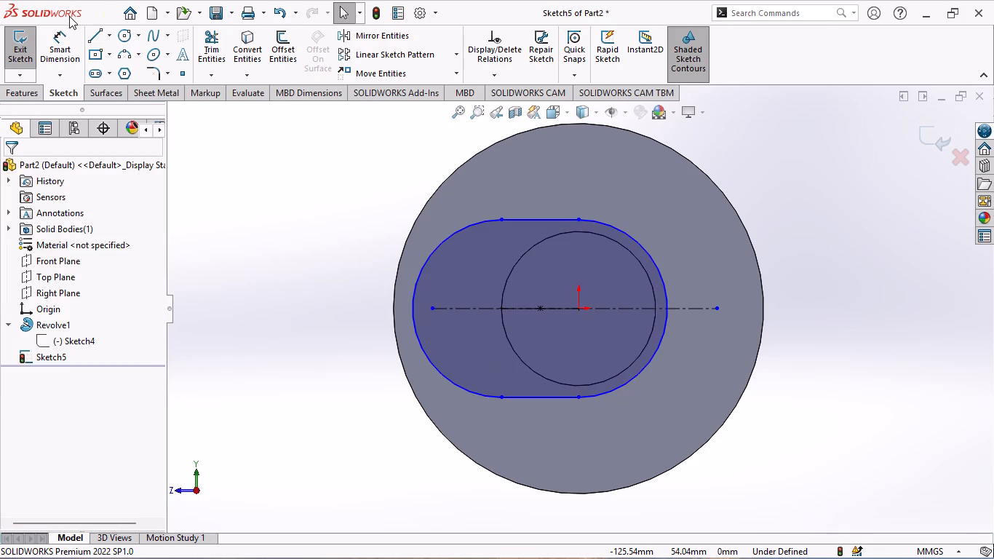
Dimension the length of the new slot's upper straight edge as a driven dimension.
{"action": "left_click", "coordinate": [53, 33]}
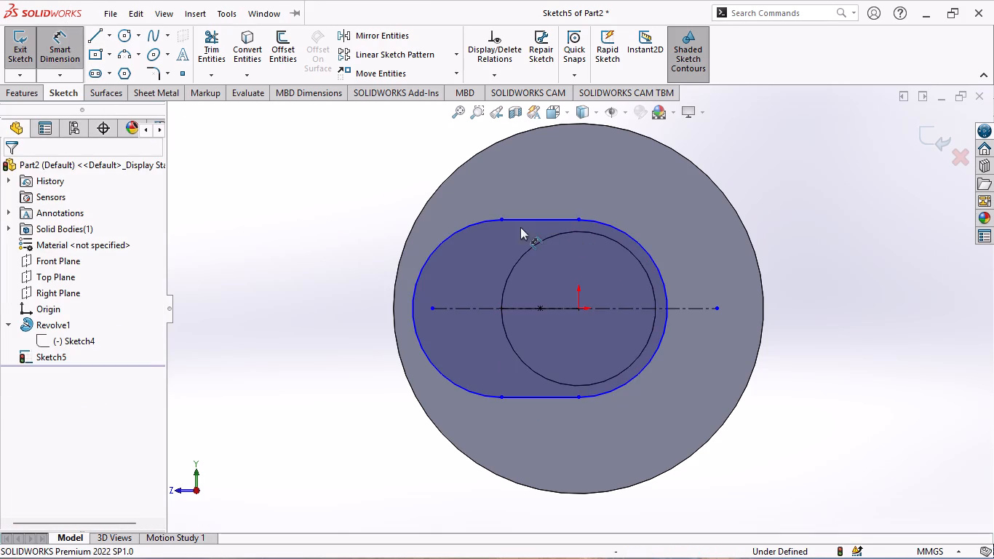
{"action": "left_click", "coordinate": [525, 218]}
{"action": "left_click", "coordinate": [537, 167]}
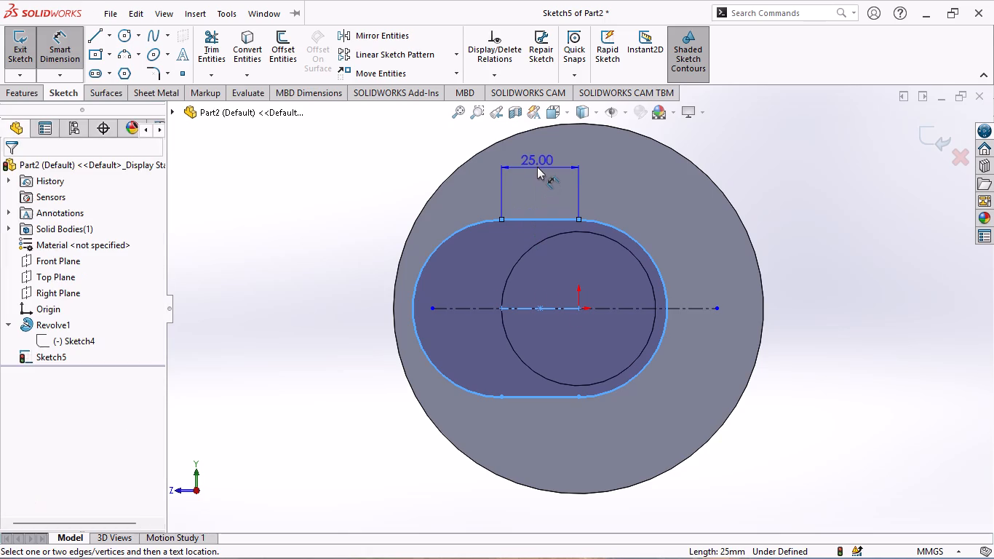
{"action": "type", "text": "62"}
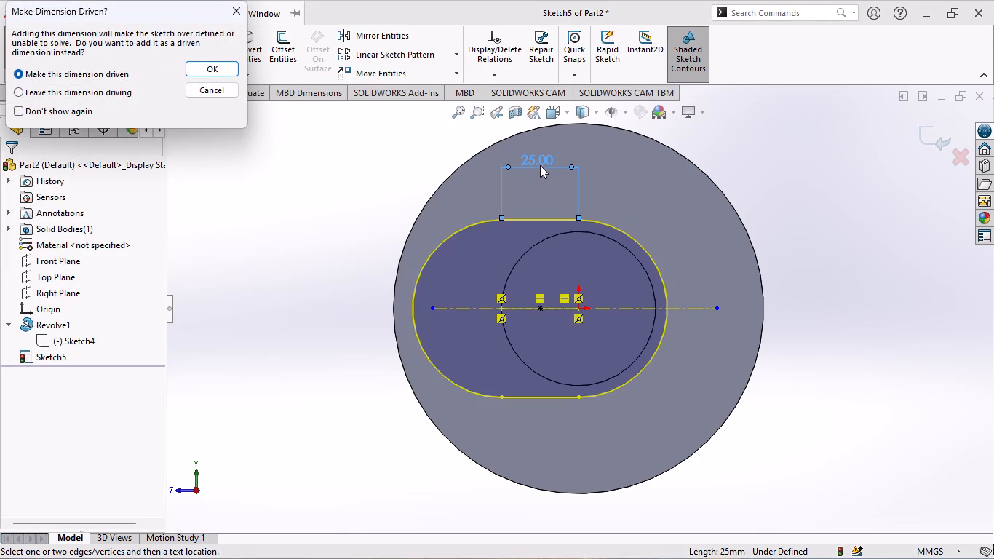
{"action": "key", "text": "Return"}
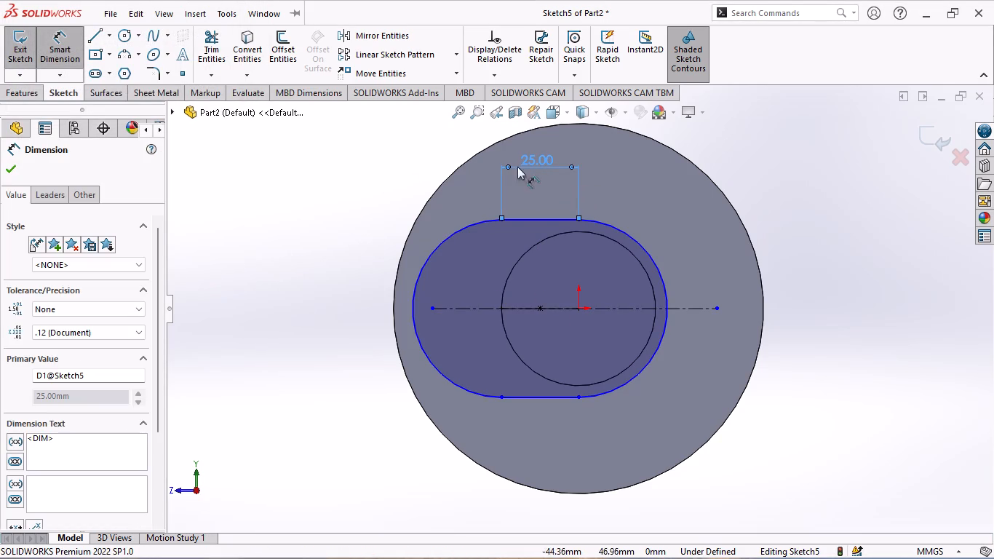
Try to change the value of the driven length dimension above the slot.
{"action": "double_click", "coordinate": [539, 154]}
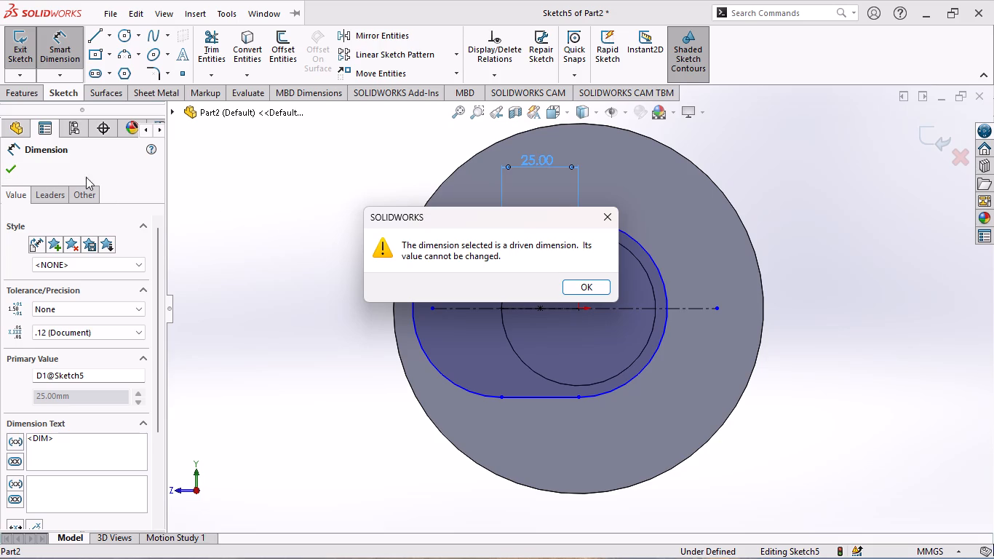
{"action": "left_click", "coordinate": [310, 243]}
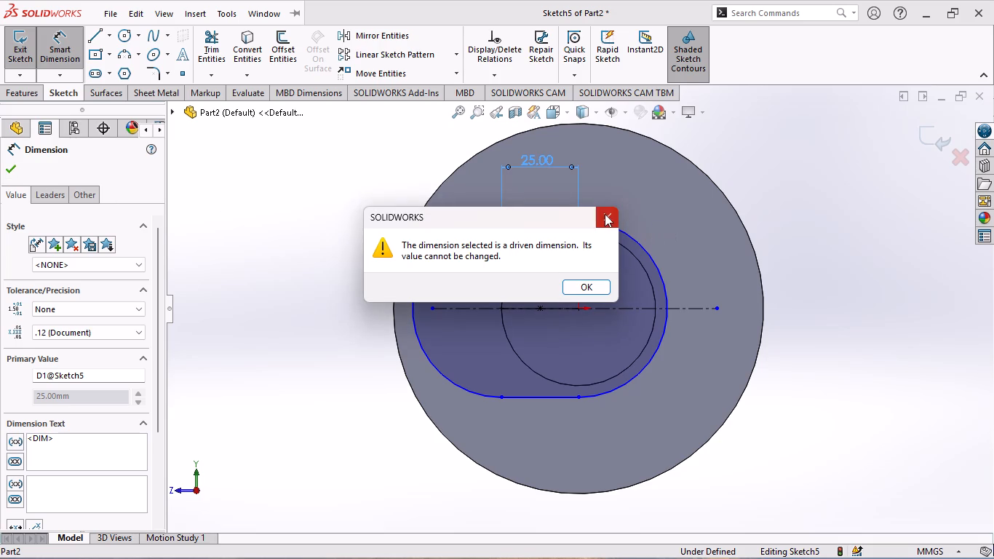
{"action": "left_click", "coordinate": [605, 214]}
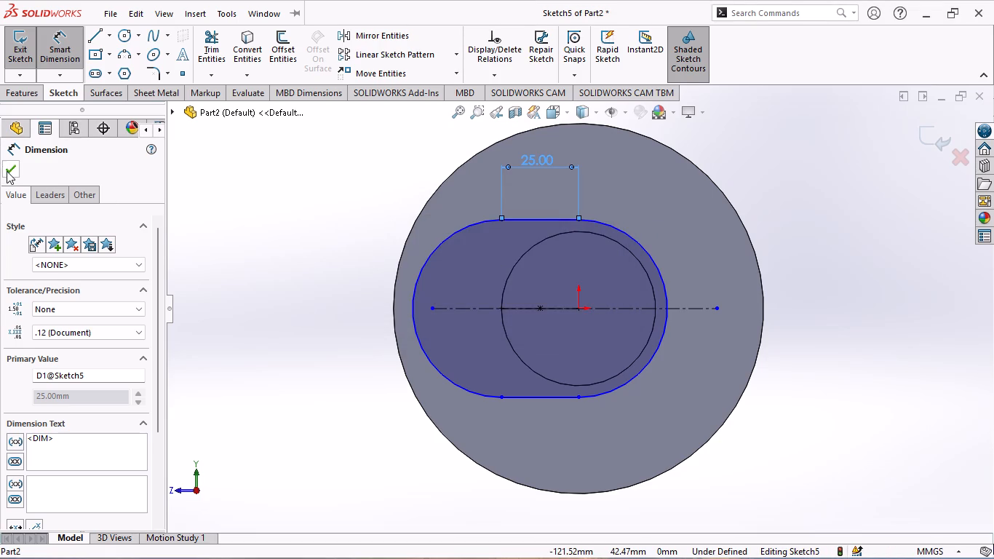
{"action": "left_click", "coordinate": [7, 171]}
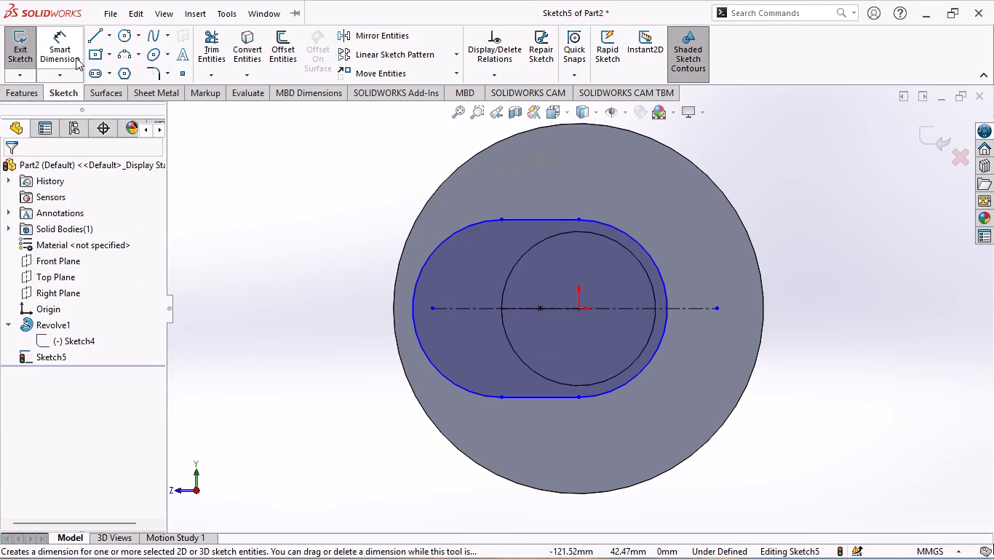
Dimension the radius of the slot's rounded end centred on the origin and set it to 50 mm.
{"action": "left_click", "coordinate": [76, 58]}
{"action": "left_click", "coordinate": [660, 338]}
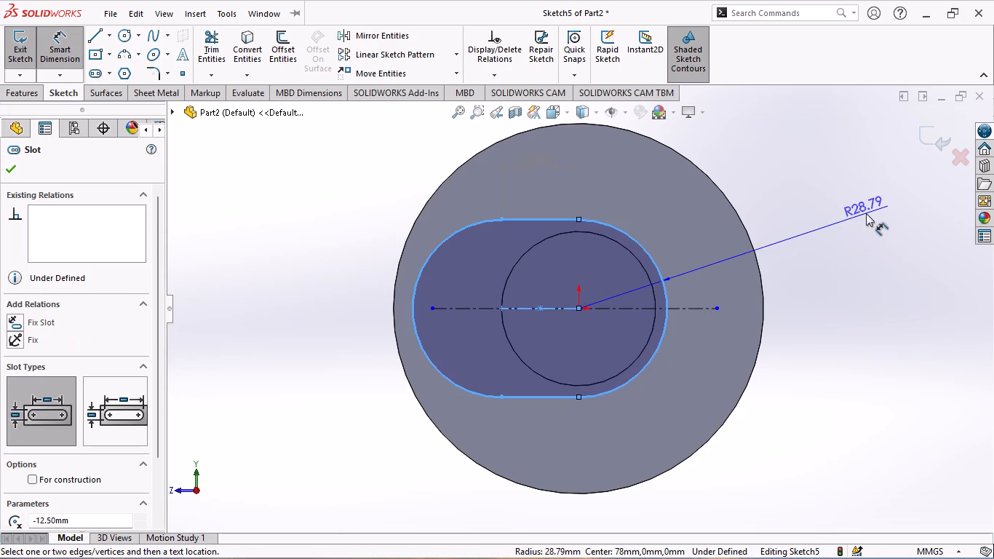
{"action": "left_click", "coordinate": [866, 213]}
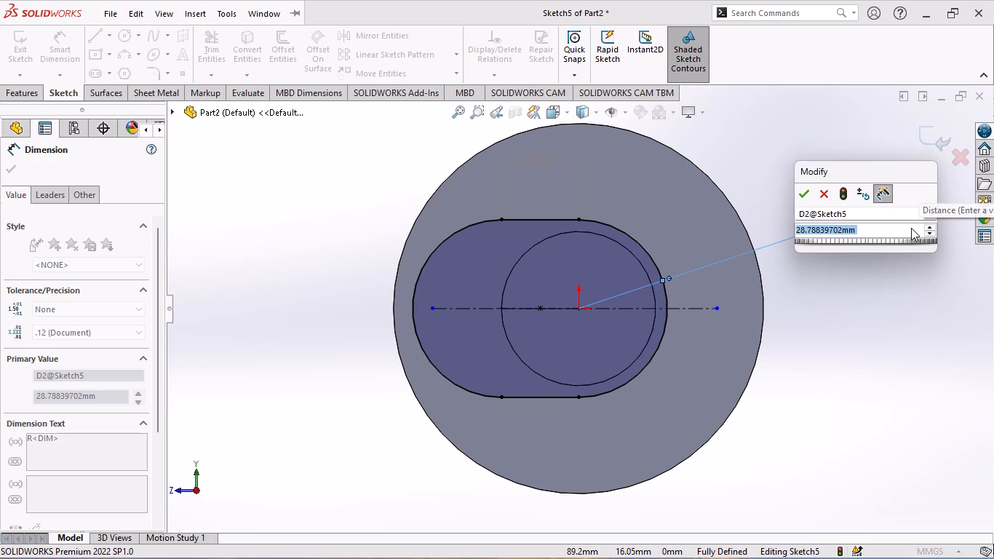
{"action": "type", "text": "50"}
{"action": "key", "text": "Return"}
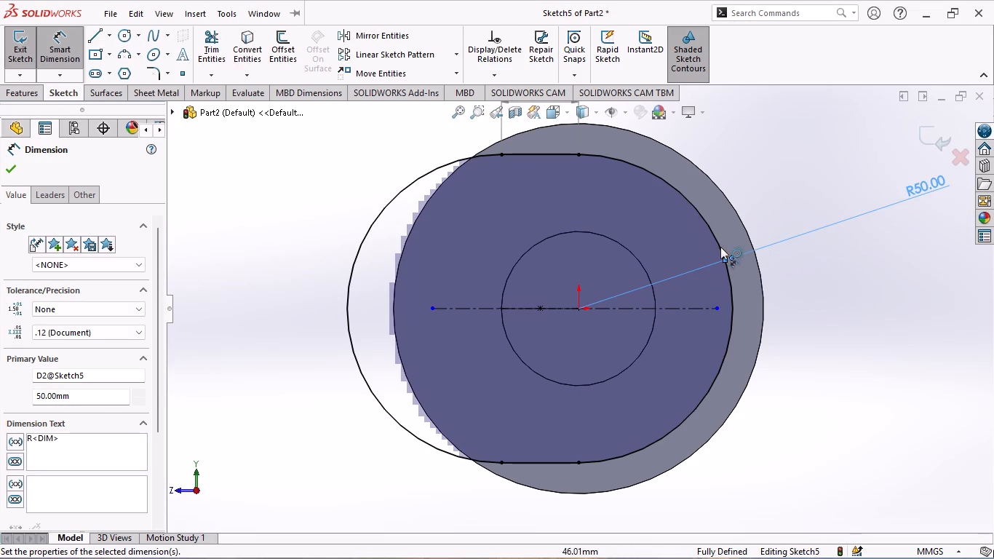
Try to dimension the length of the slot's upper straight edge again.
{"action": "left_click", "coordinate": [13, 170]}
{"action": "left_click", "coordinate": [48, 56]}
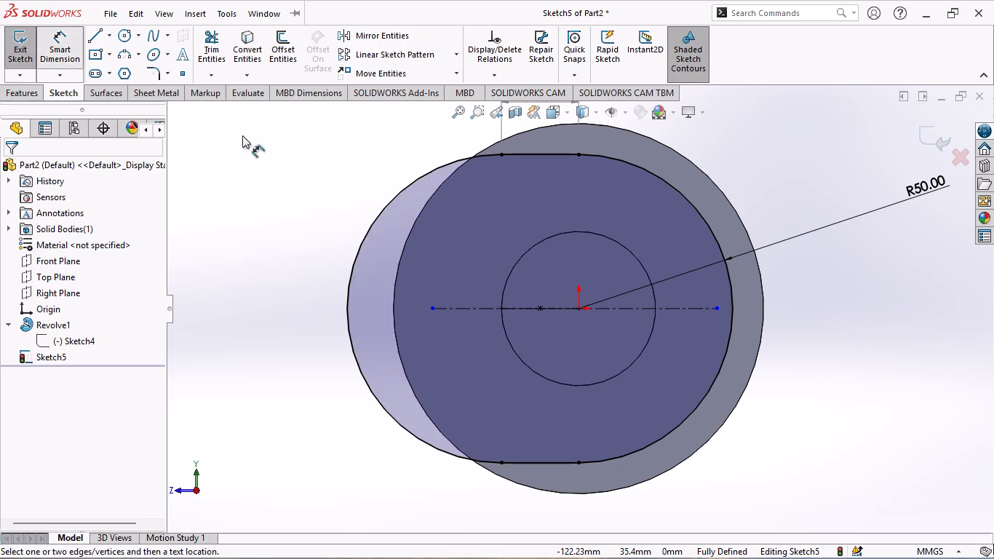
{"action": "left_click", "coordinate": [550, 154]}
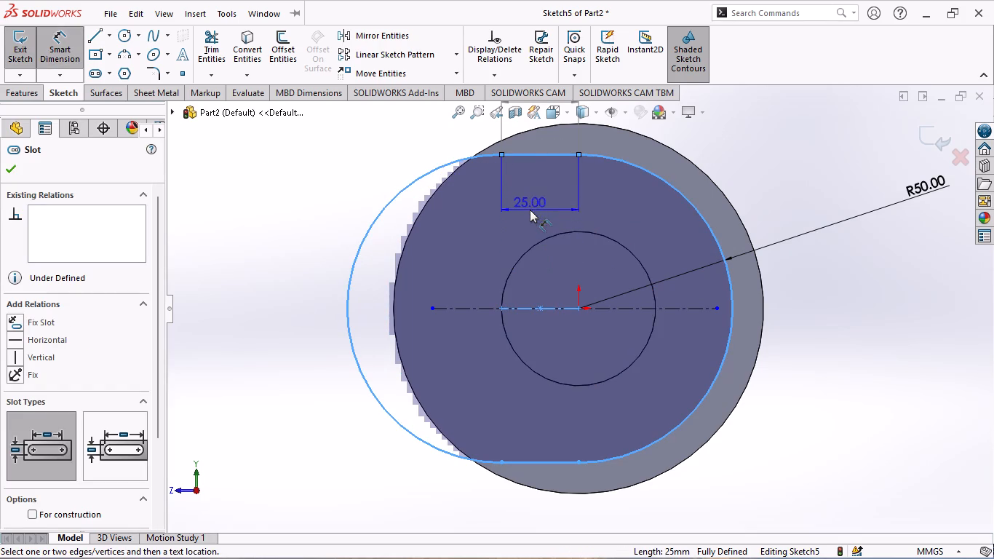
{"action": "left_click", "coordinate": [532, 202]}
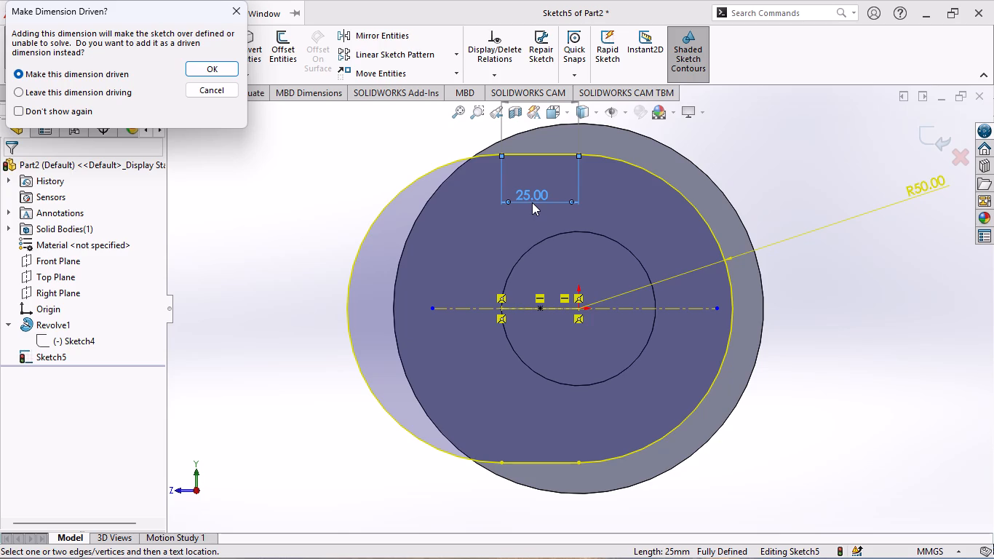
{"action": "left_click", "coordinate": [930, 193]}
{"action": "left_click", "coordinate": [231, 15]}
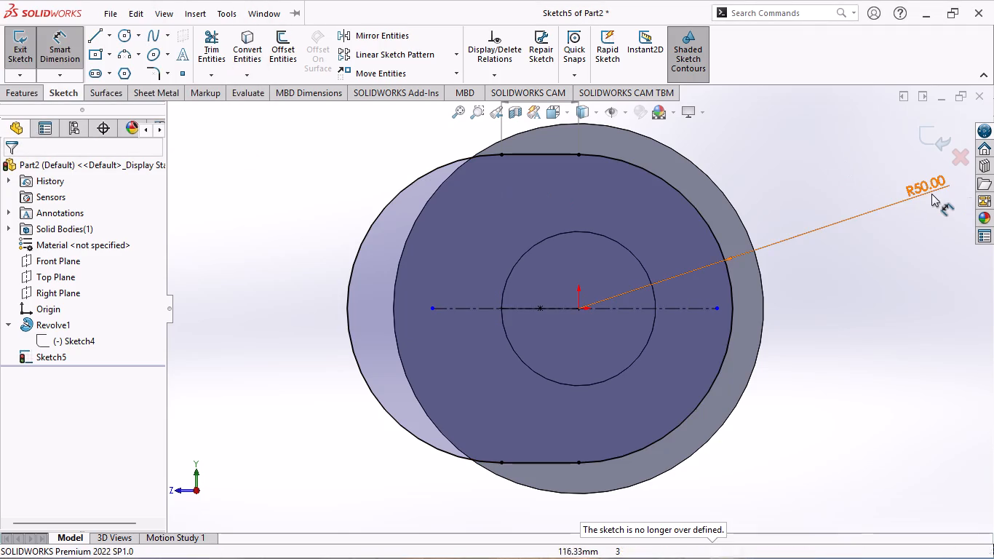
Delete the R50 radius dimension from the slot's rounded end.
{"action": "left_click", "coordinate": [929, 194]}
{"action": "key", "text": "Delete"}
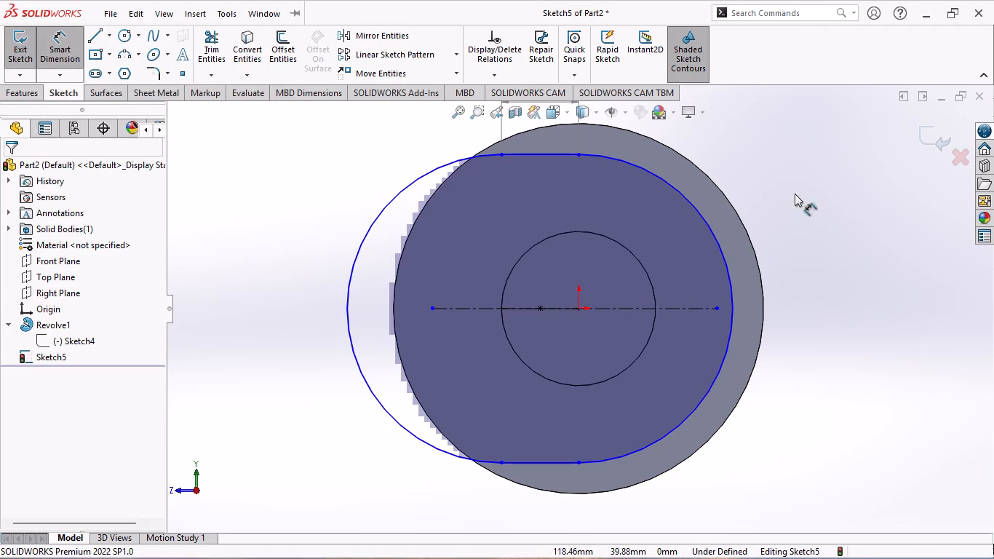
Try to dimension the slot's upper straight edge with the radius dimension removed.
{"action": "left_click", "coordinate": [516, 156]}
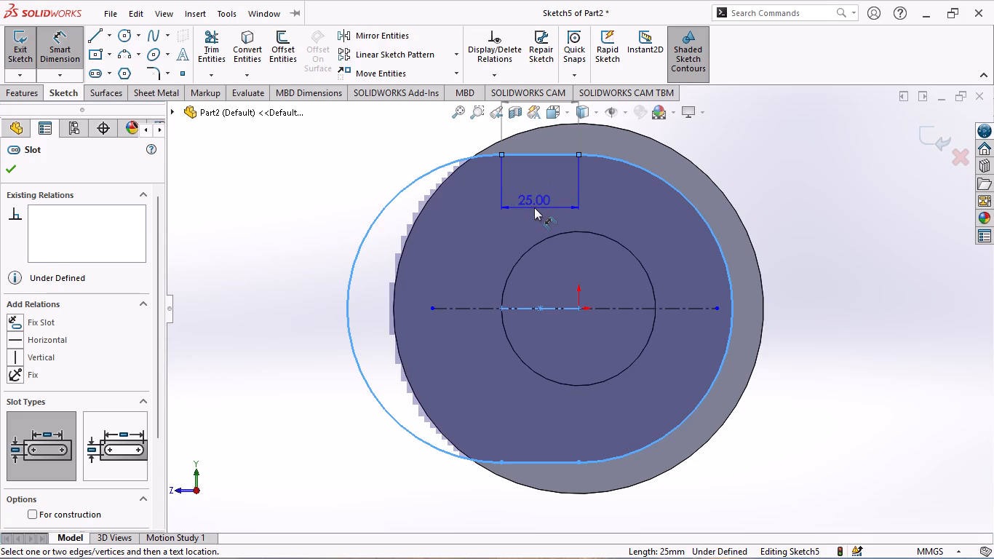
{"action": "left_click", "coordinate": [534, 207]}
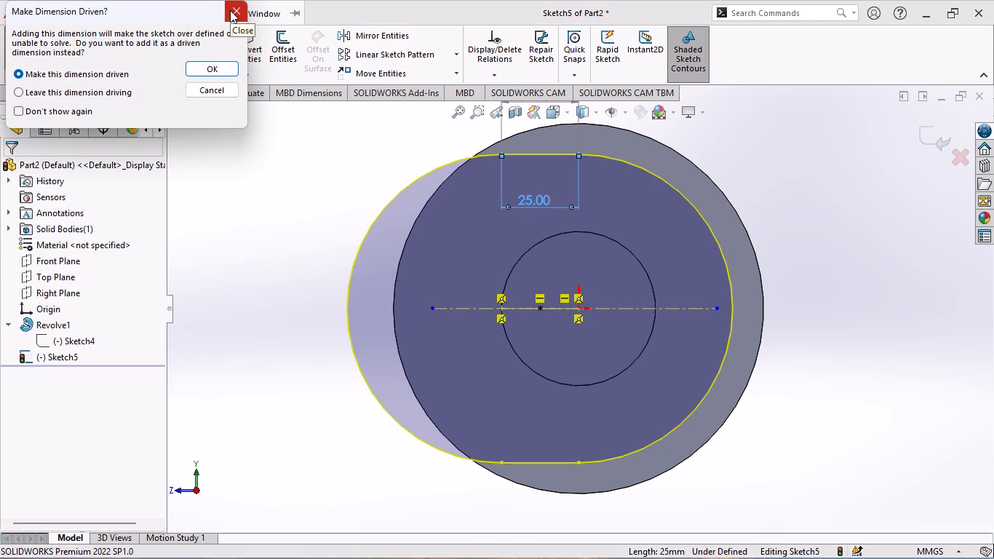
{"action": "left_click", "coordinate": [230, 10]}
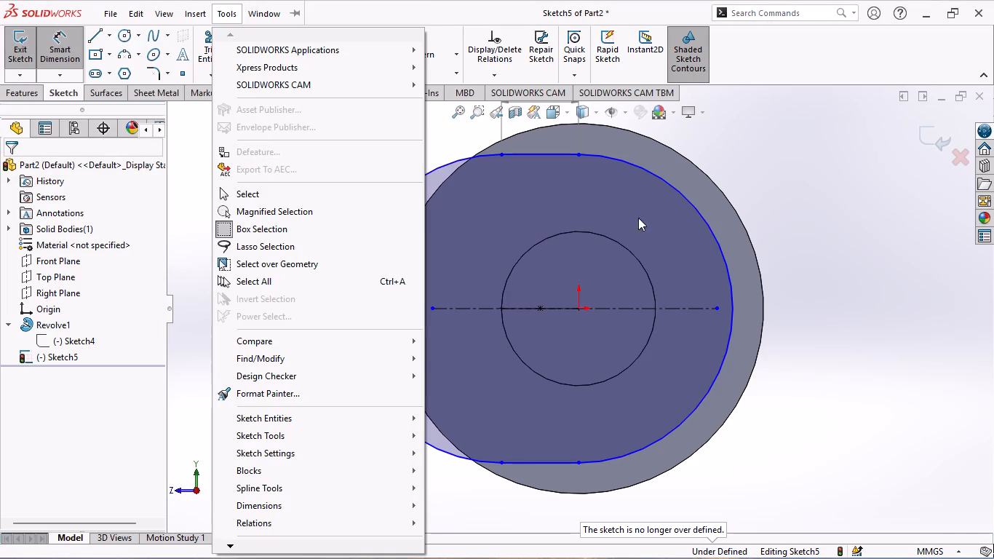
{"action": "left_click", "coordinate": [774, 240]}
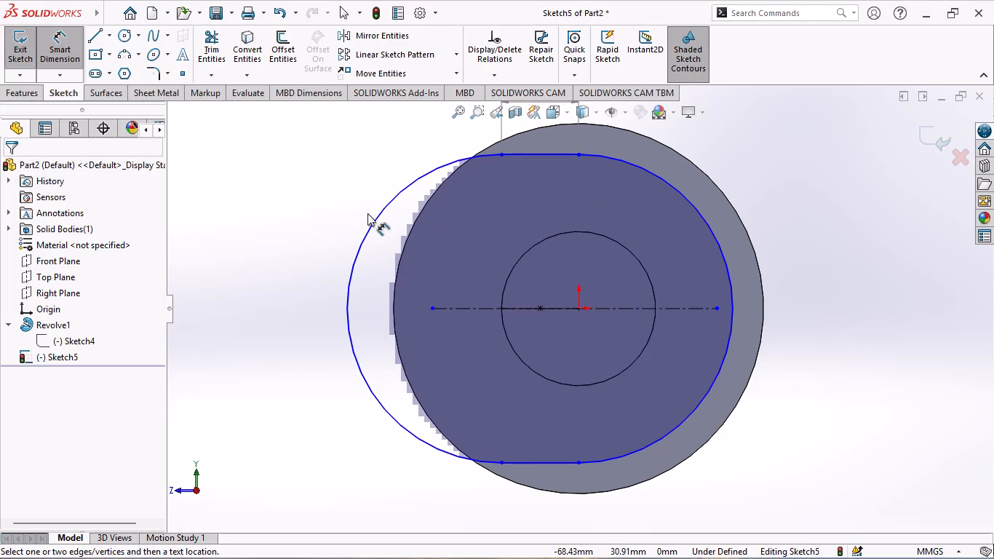
Delete the whole slot from the sketch, keeping the horizontal centerline.
{"action": "right_click", "coordinate": [371, 219]}
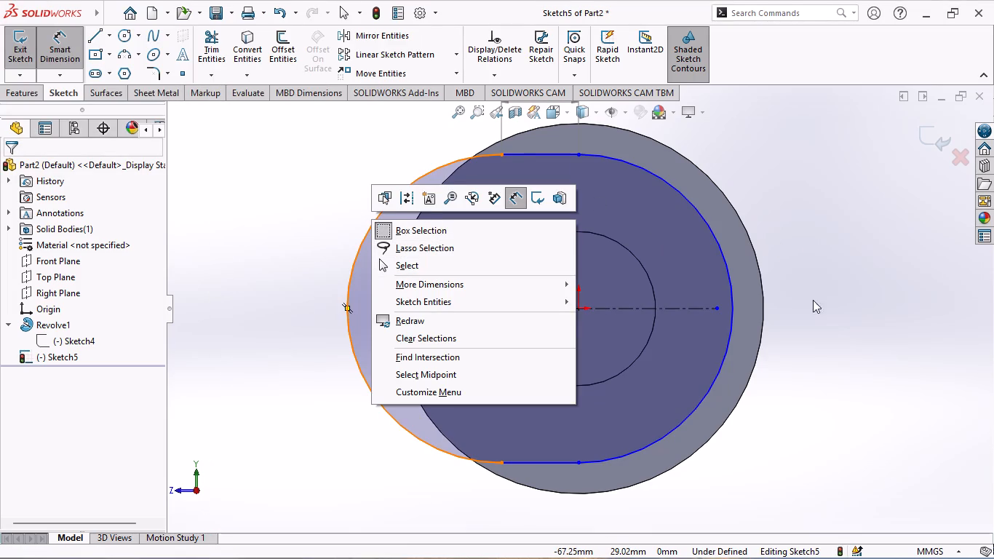
{"action": "left_click", "coordinate": [979, 292]}
{"action": "left_click", "coordinate": [704, 225]}
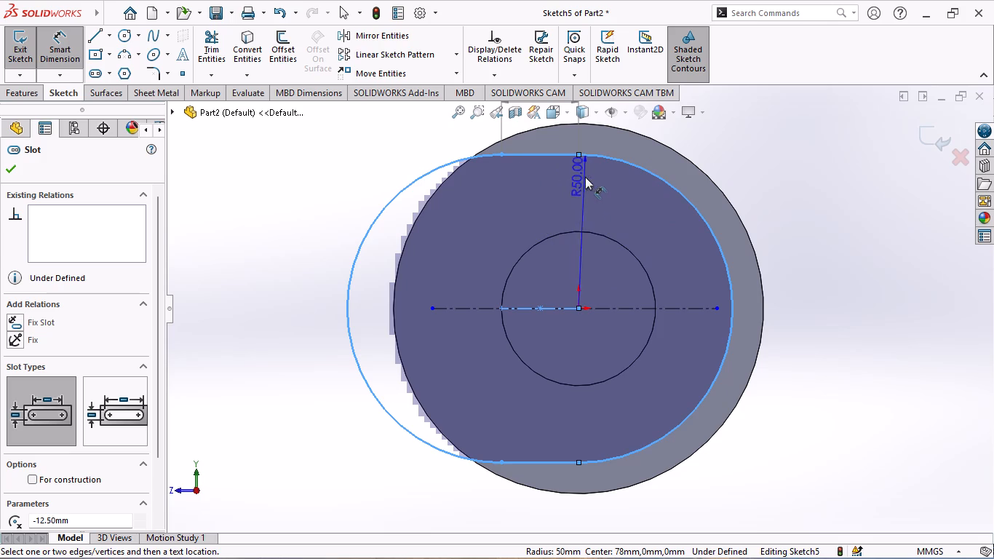
{"action": "key", "text": "Delete"}
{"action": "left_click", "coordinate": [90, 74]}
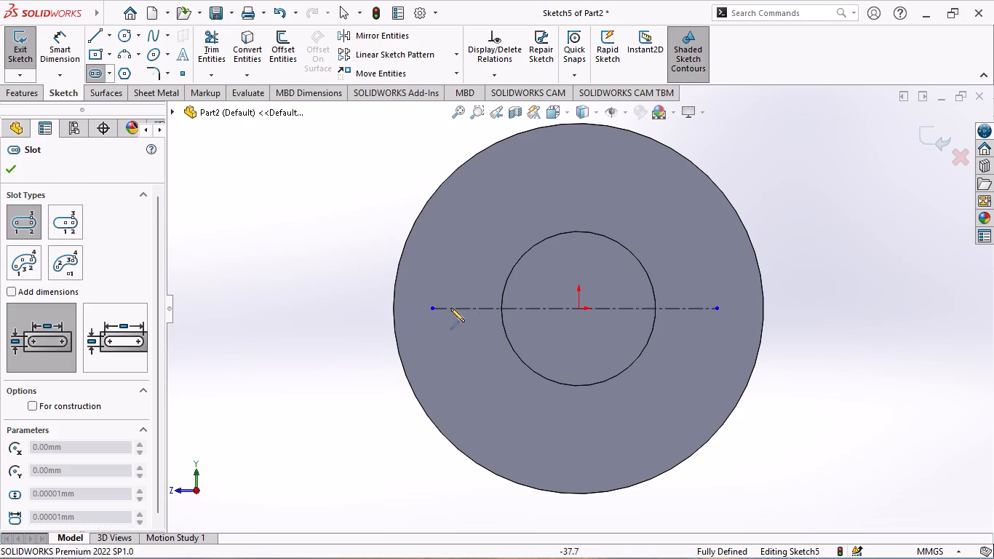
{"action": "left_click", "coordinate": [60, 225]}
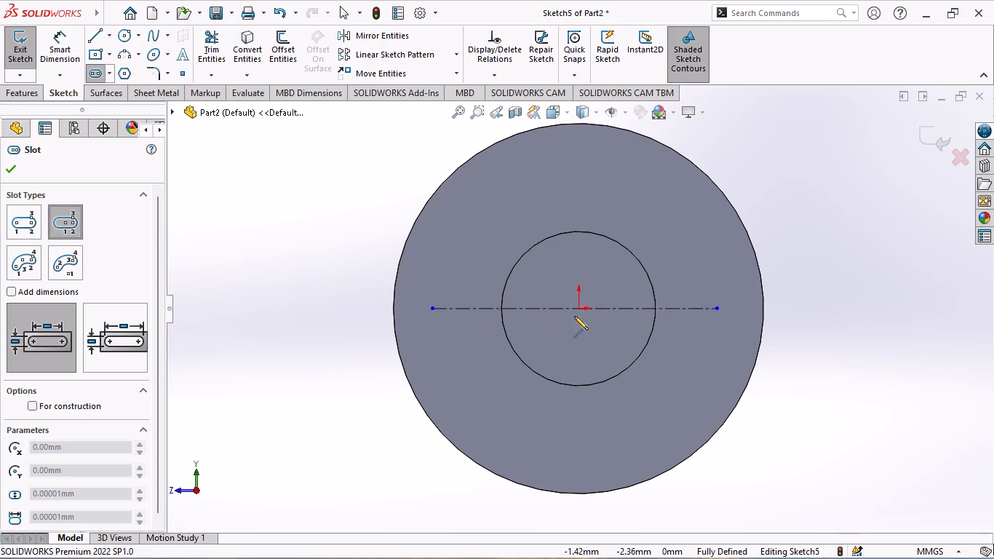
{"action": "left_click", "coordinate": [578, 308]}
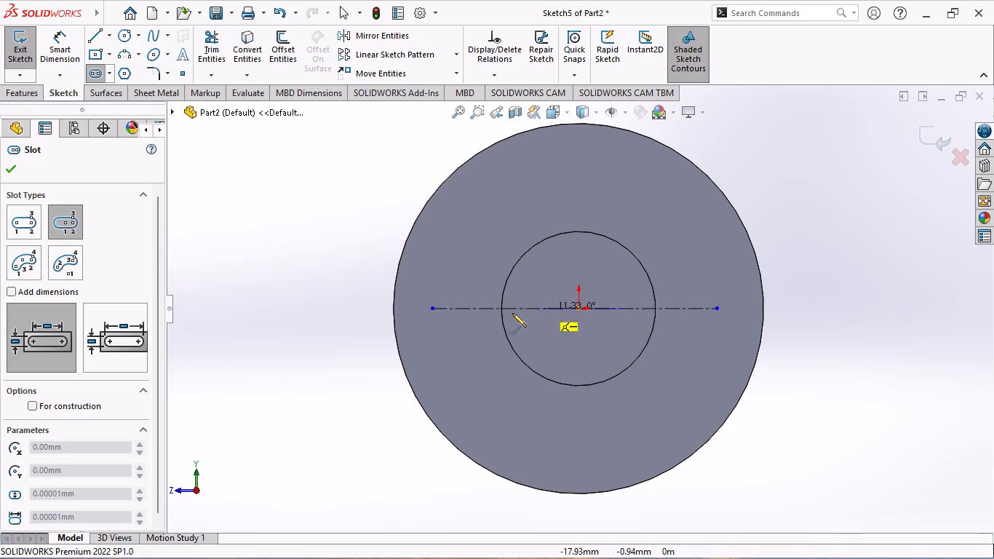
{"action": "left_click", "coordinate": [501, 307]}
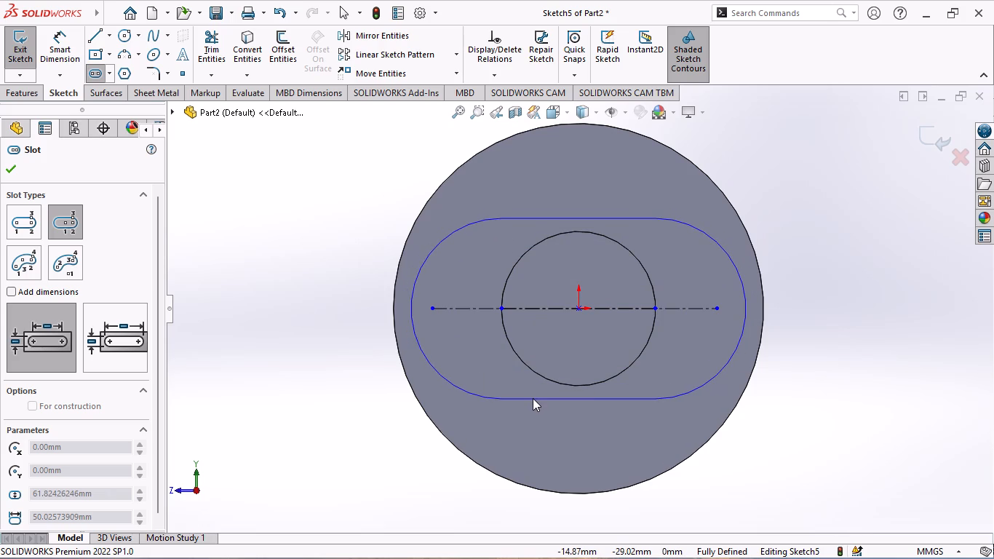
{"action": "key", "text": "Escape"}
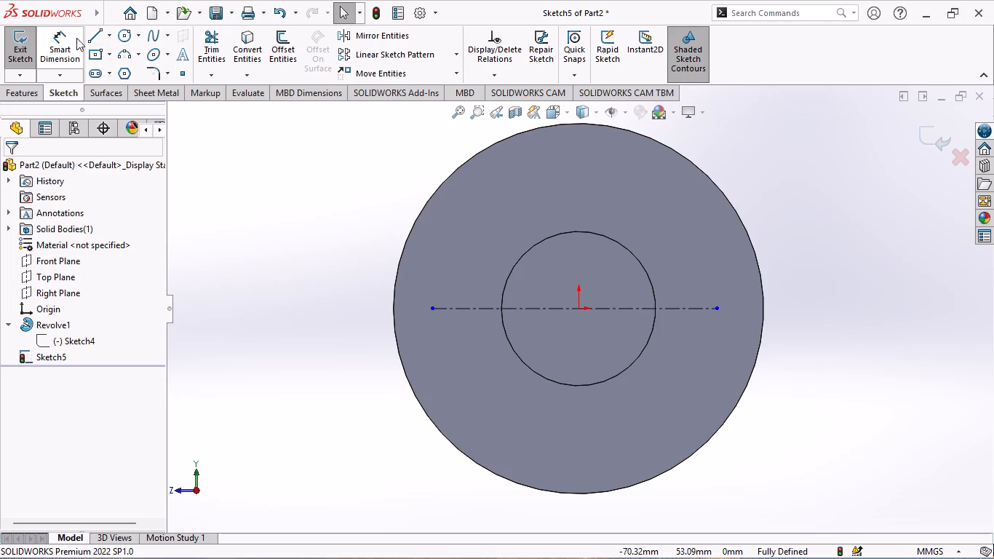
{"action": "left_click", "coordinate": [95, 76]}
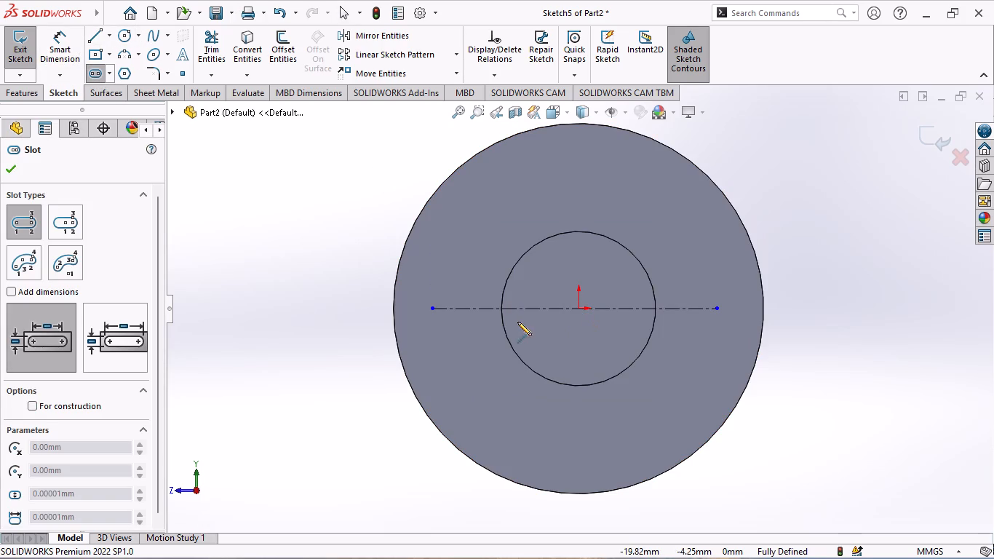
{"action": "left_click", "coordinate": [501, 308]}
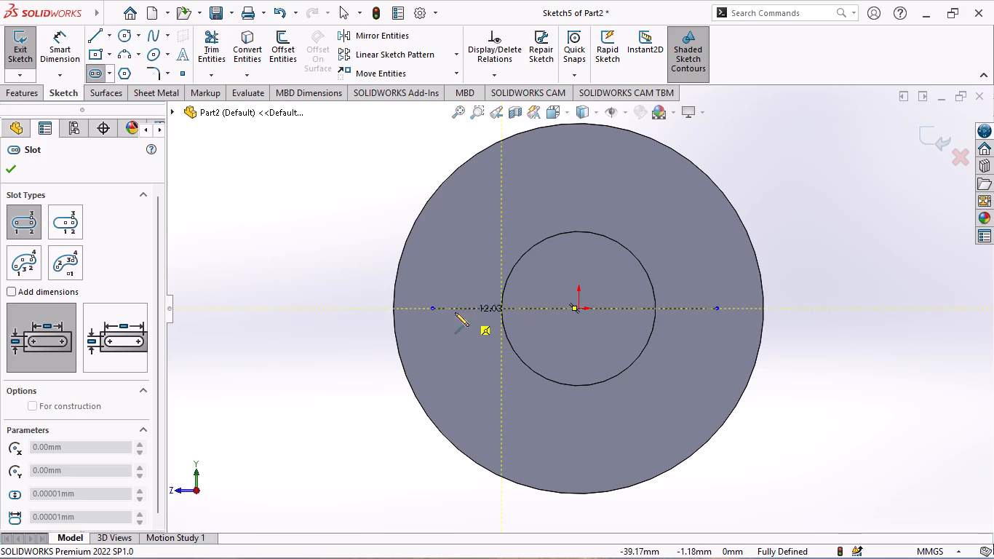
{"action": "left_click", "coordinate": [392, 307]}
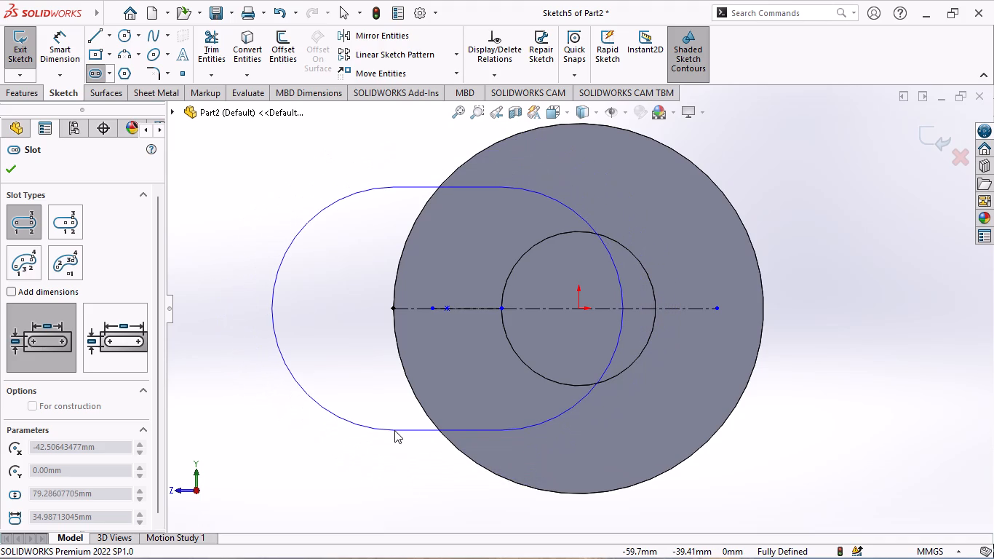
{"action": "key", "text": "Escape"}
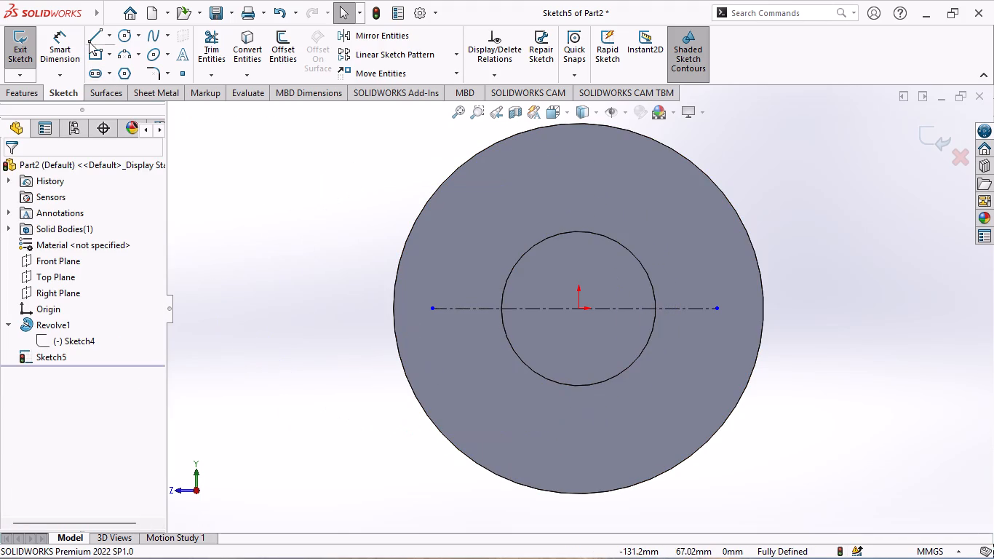
Sketch a straight slot along the centerline from the origin to near the inner circle's left edge, about 26 mm between arc centres and 28 mm wide.
{"action": "left_click", "coordinate": [91, 71]}
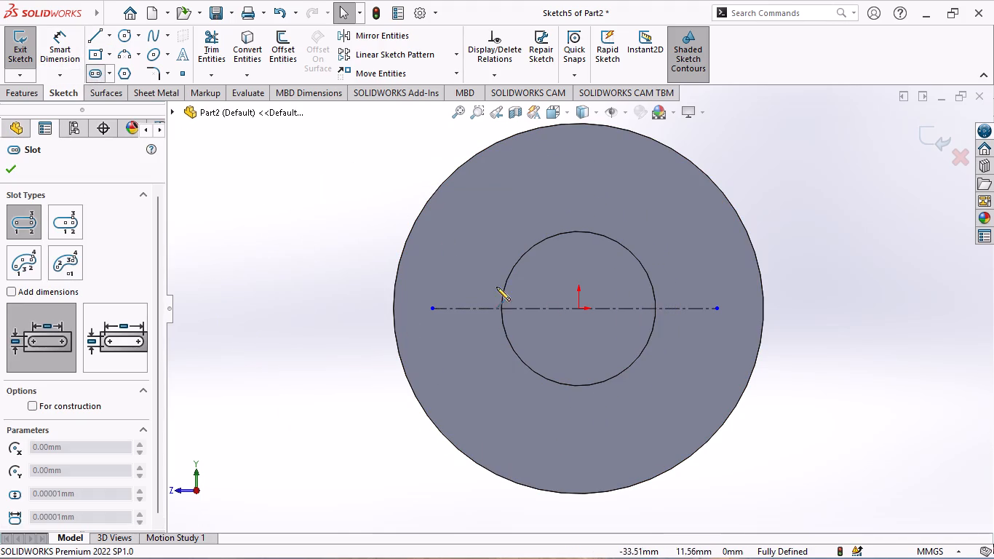
{"action": "left_click", "coordinate": [579, 308]}
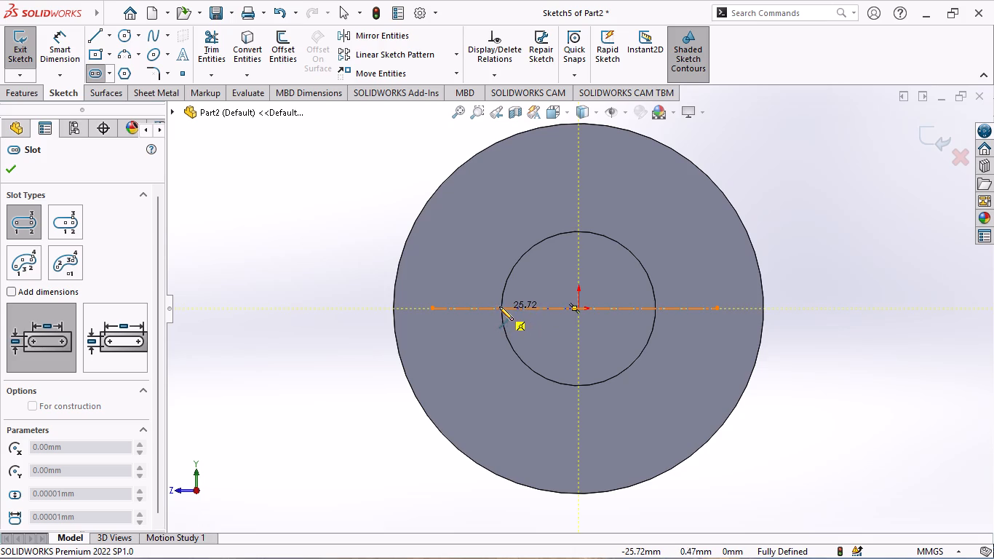
{"action": "left_click", "coordinate": [499, 306]}
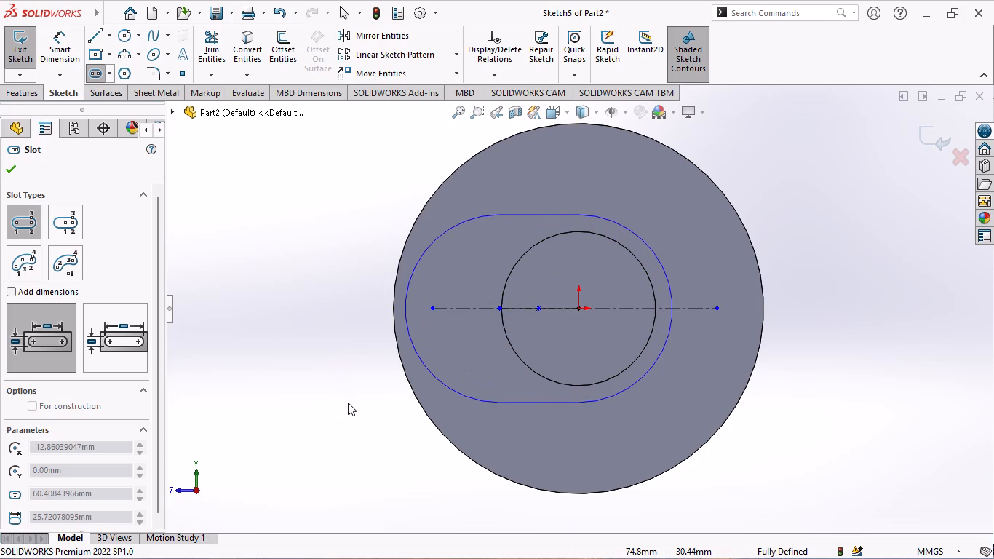
{"action": "left_click", "coordinate": [356, 352]}
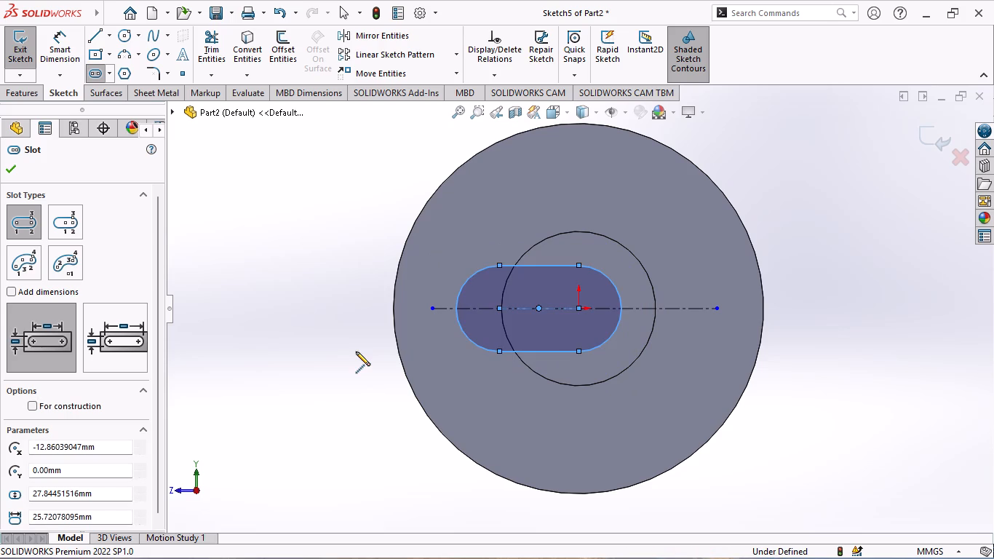
{"action": "key", "text": "Escape"}
{"action": "key", "text": "Escape"}
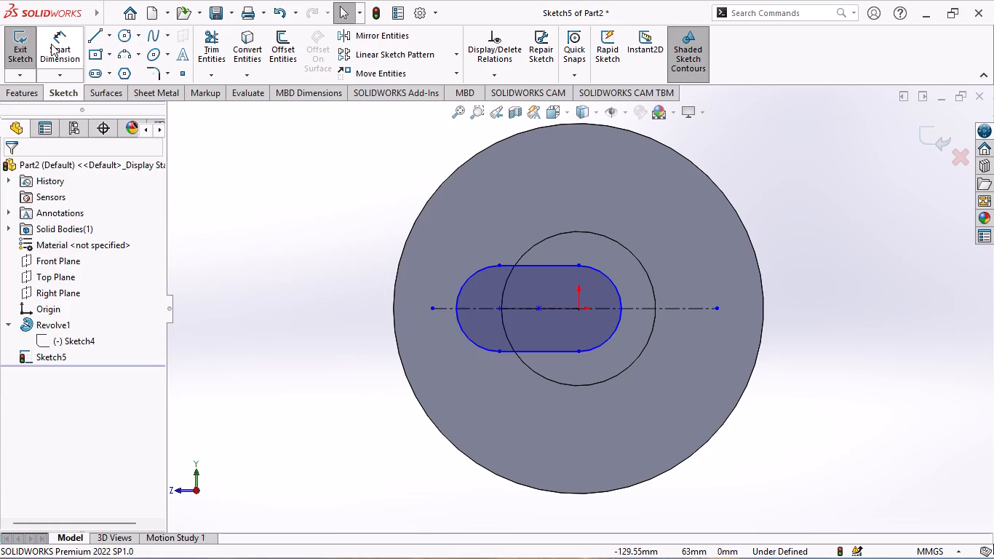
Dimension the radius of the slot's rounded end centred on the origin and set it to 25 mm.
{"action": "left_click", "coordinate": [51, 44]}
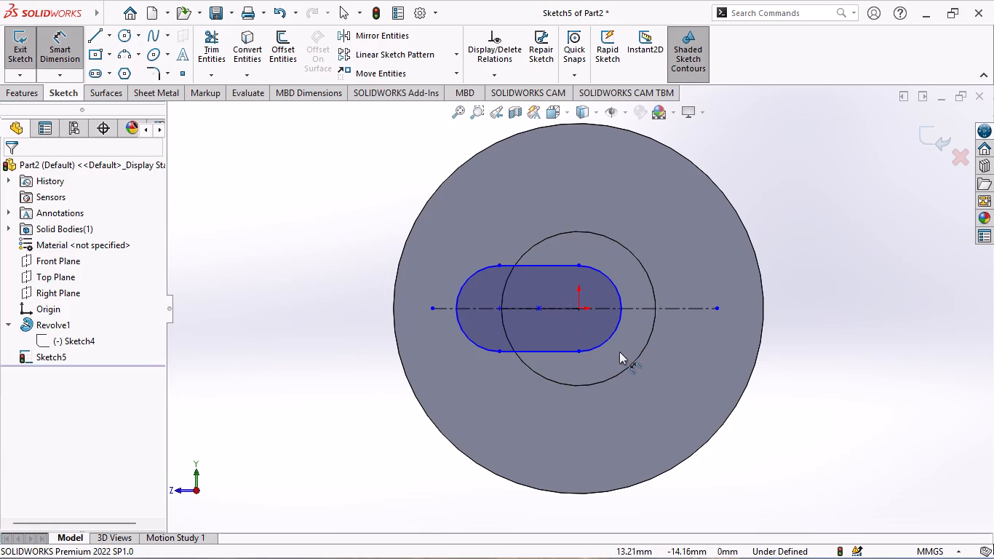
{"action": "left_click", "coordinate": [608, 338]}
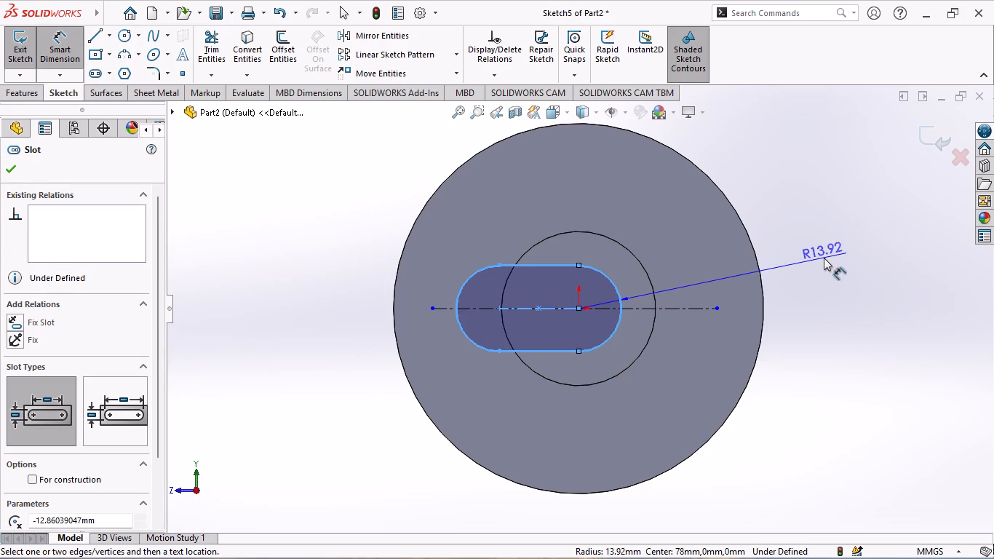
{"action": "left_click", "coordinate": [824, 257]}
{"action": "type", "text": "26"}
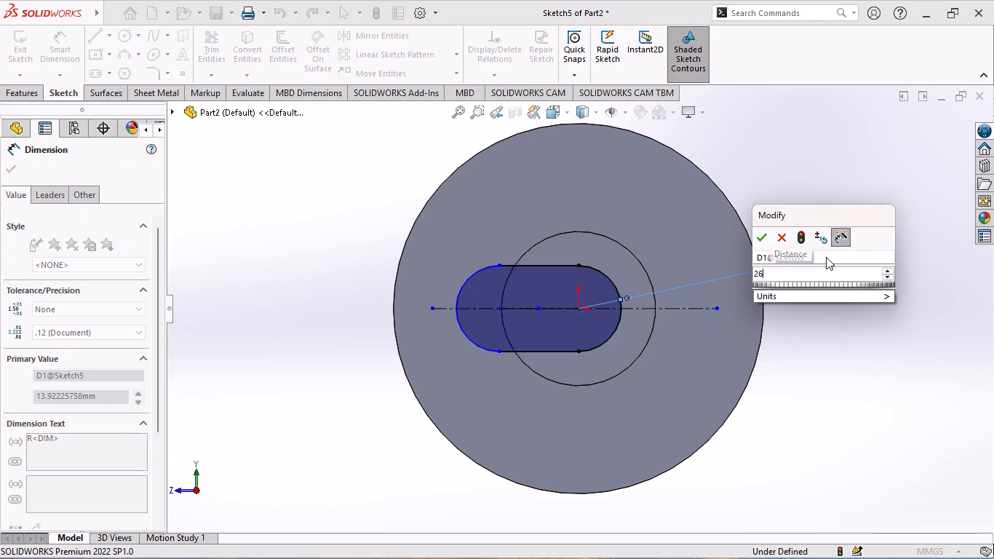
{"action": "key", "text": "BackSpace"}
{"action": "key", "text": "4"}
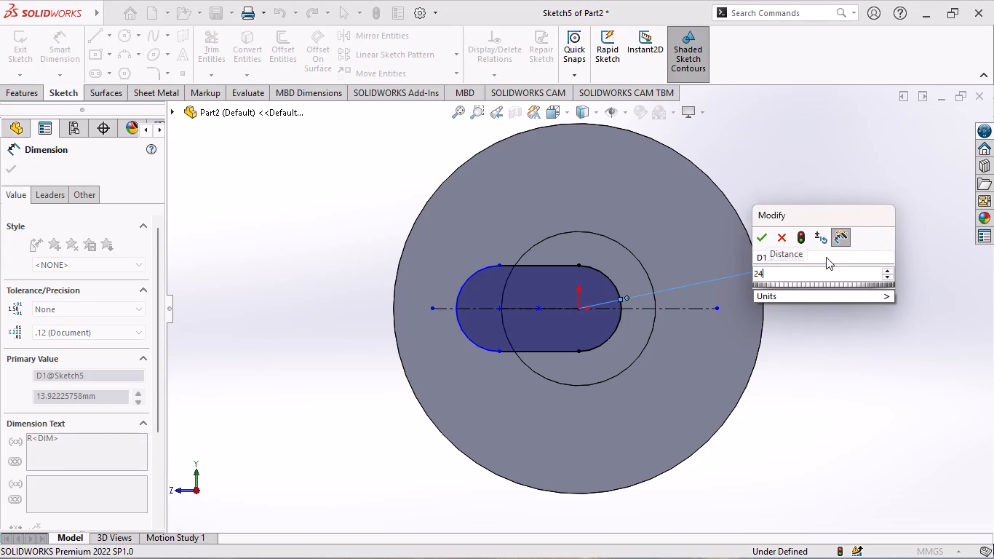
{"action": "key", "text": "BackSpace"}
{"action": "key", "text": "5"}
{"action": "key", "text": "Return"}
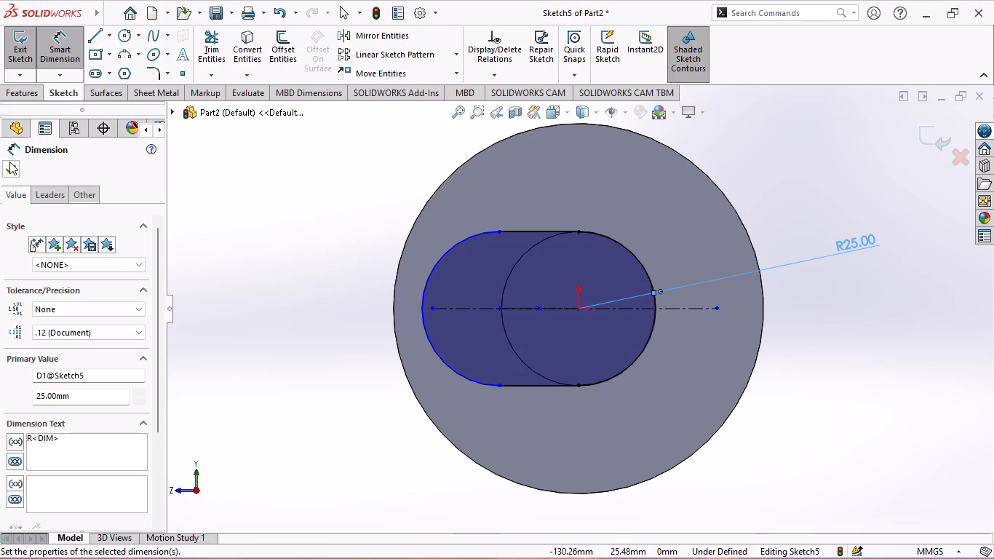
{"action": "left_click", "coordinate": [9, 162]}
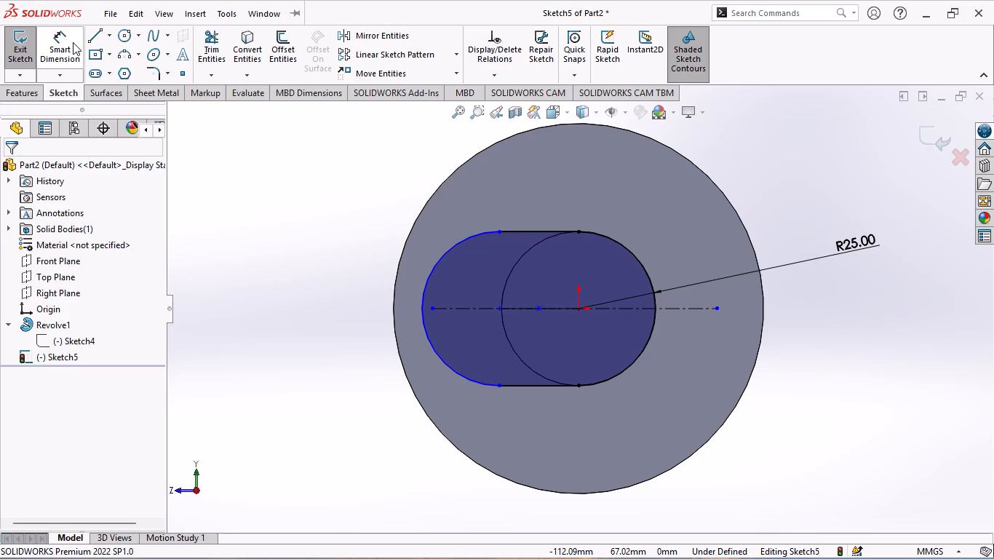
Dimension the length of the slot's upper straight edge and set it to 62 mm.
{"action": "left_click", "coordinate": [73, 42]}
{"action": "left_click", "coordinate": [523, 234]}
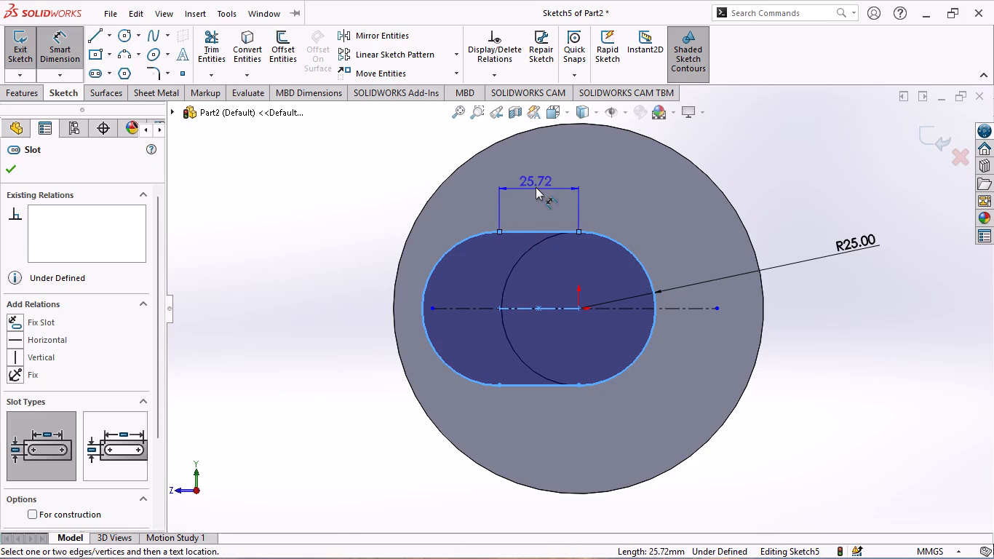
{"action": "left_click", "coordinate": [537, 186]}
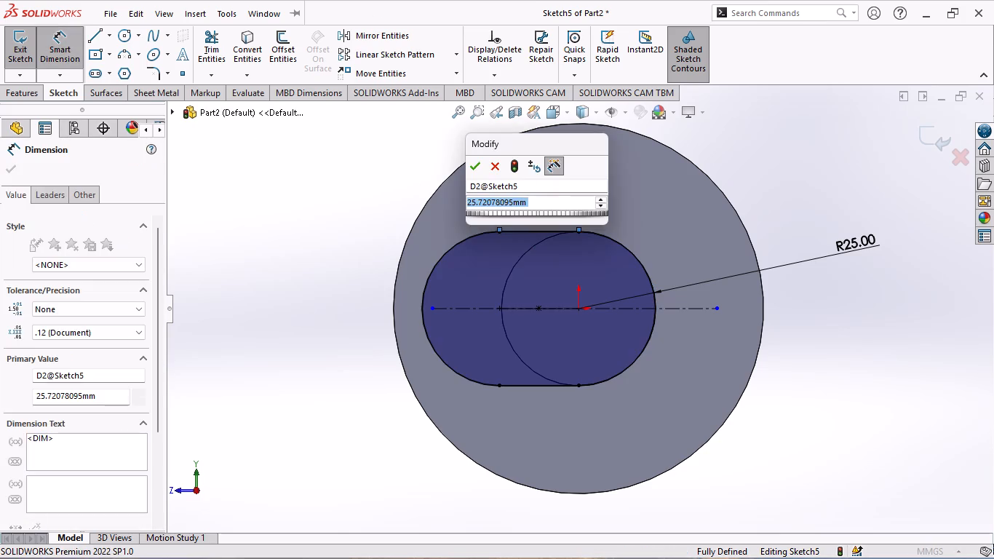
{"action": "key", "text": "6"}
{"action": "key", "text": "2"}
{"action": "key", "text": "Return"}
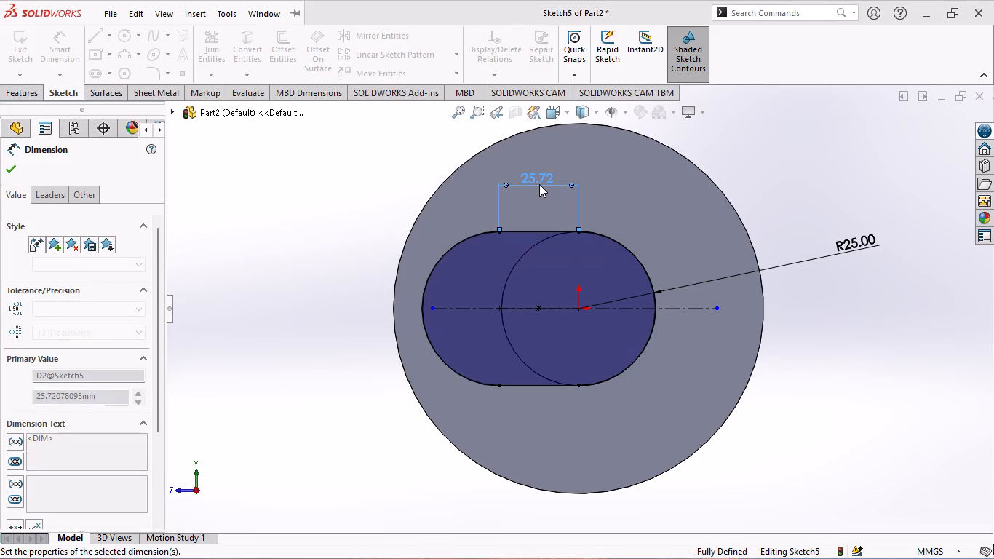
Change the radius dimension of the slot's rounded end centred on the origin to 27.5 mm.
{"action": "left_click", "coordinate": [7, 161]}
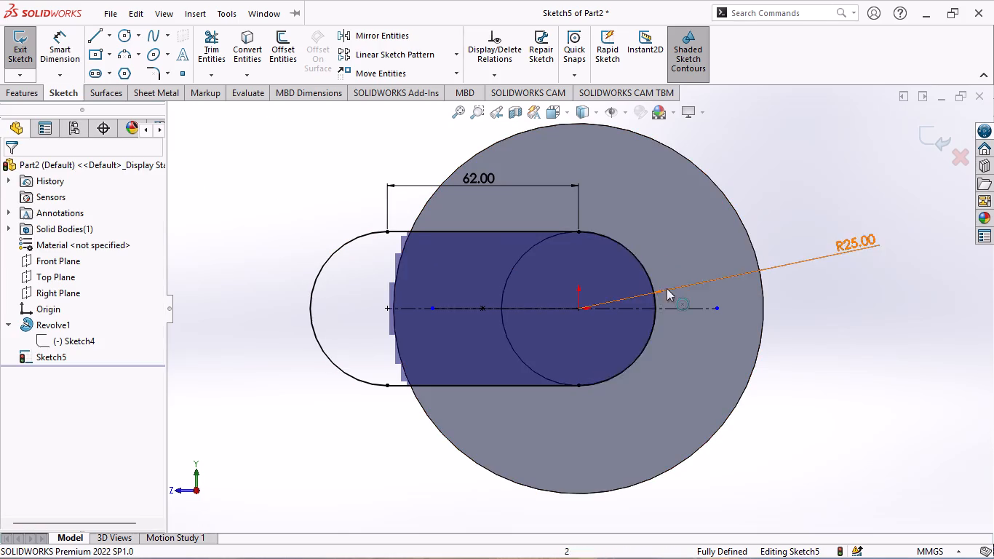
{"action": "double_click", "coordinate": [858, 240]}
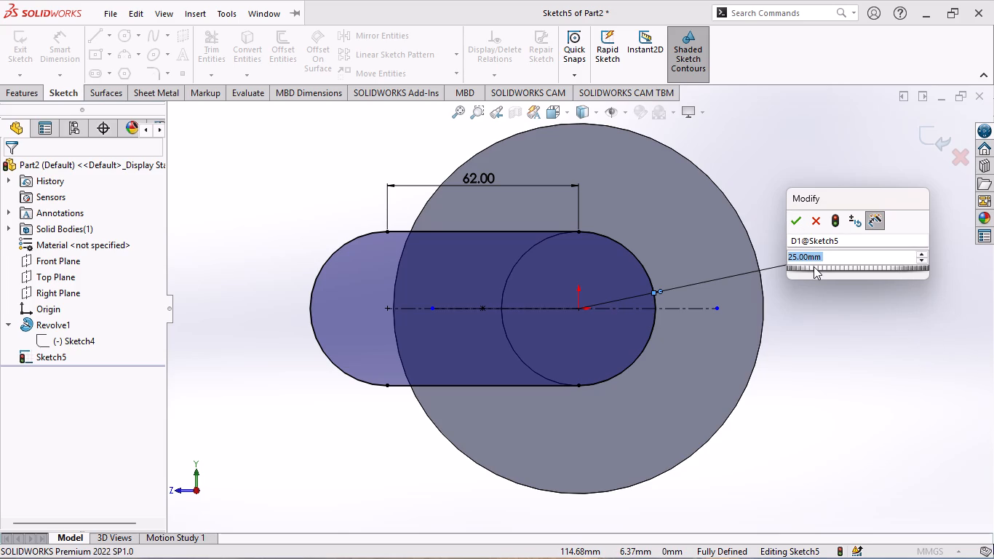
{"action": "key", "text": "2"}
{"action": "type", "text": "7,"}
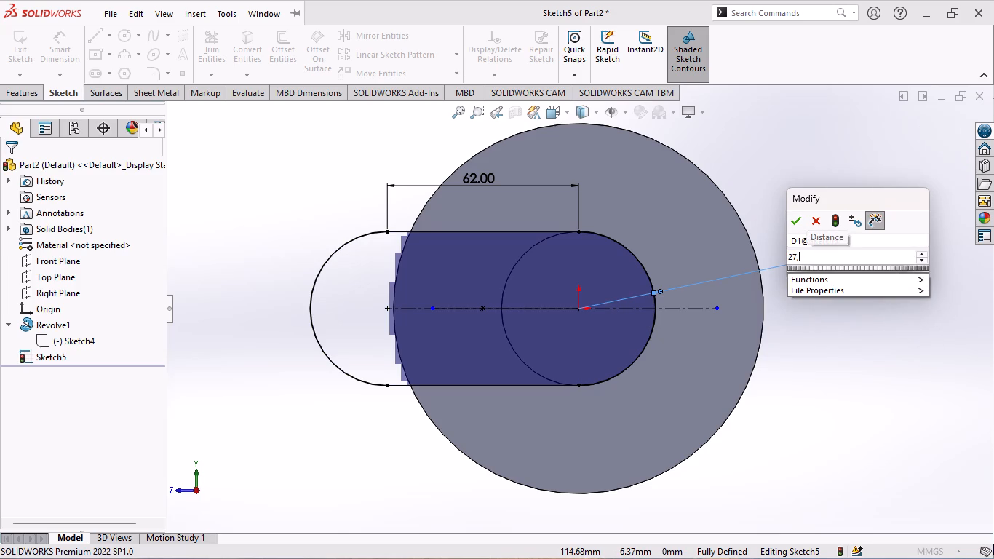
{"action": "key", "text": "BackSpace"}
{"action": "key", "text": "period"}
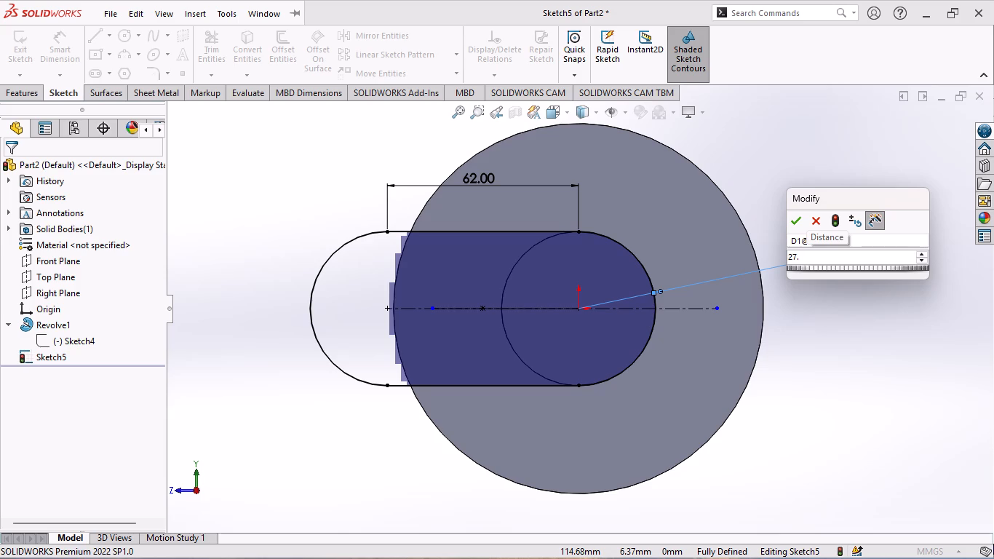
{"action": "key", "text": "5"}
{"action": "key", "text": "Return"}
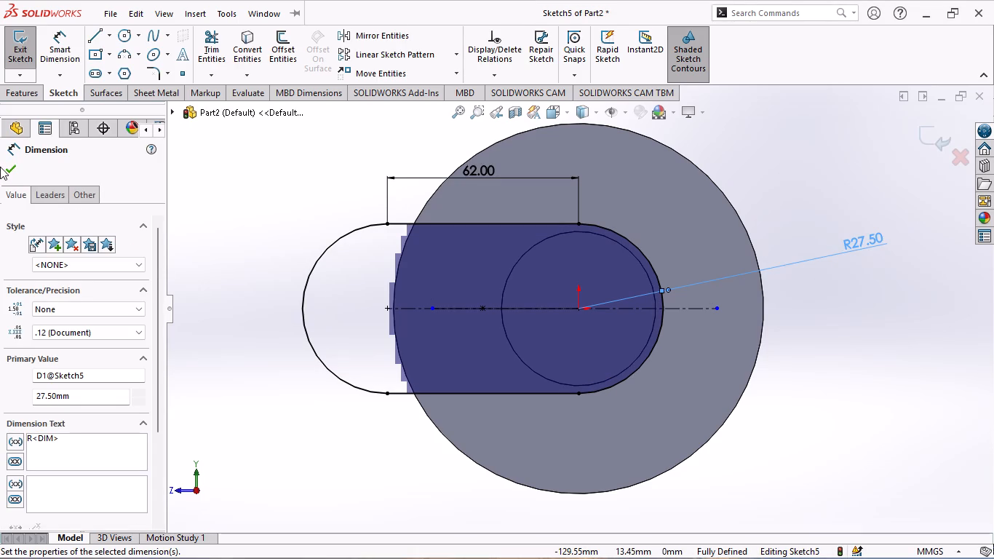
{"action": "left_click", "coordinate": [9, 164]}
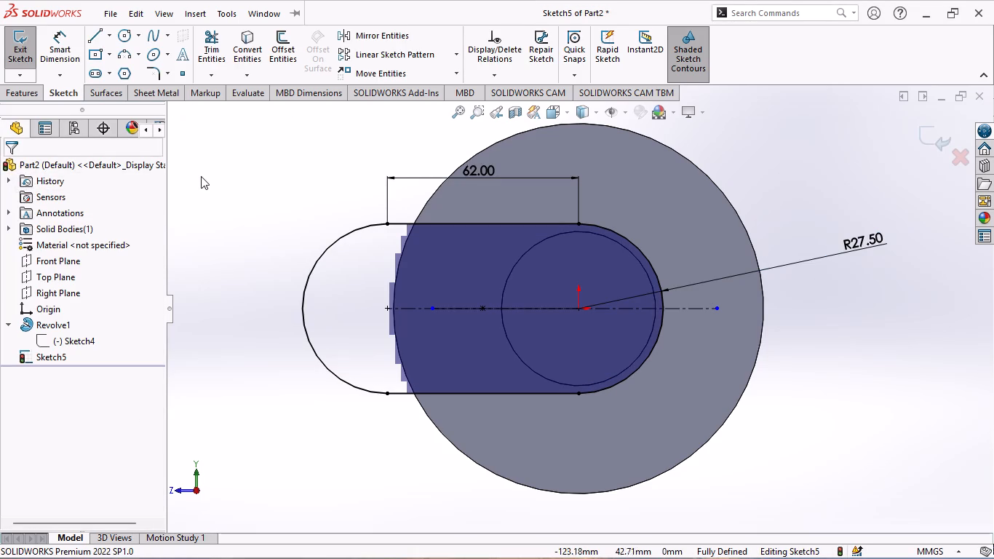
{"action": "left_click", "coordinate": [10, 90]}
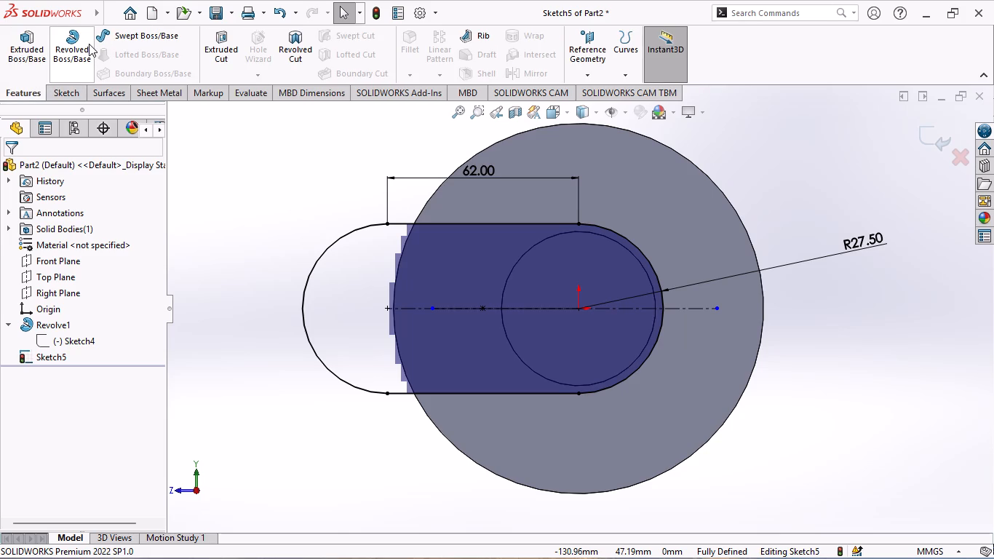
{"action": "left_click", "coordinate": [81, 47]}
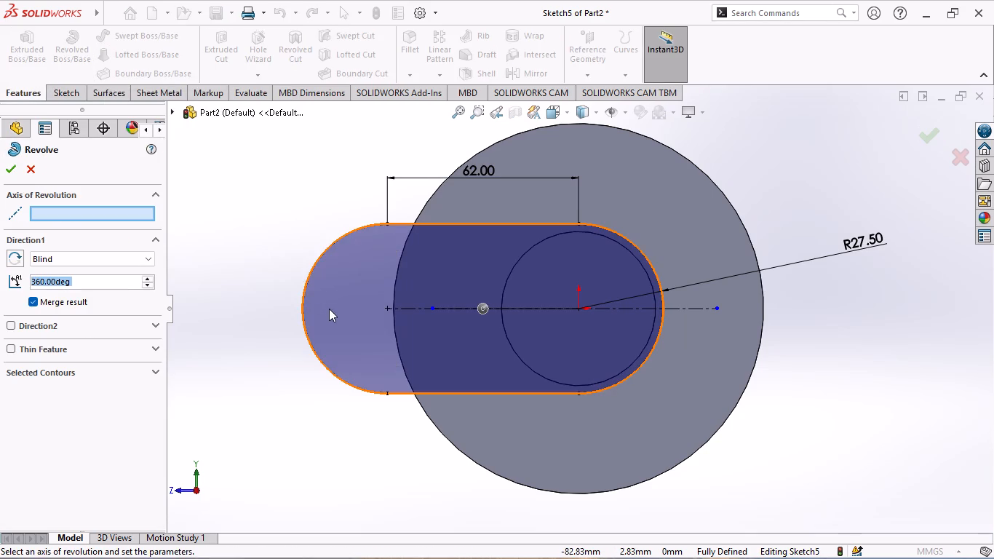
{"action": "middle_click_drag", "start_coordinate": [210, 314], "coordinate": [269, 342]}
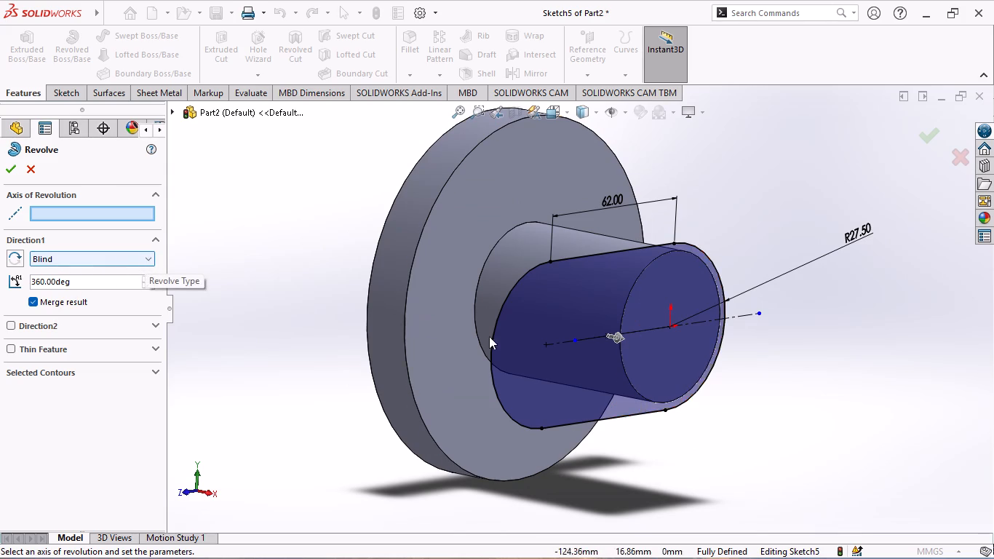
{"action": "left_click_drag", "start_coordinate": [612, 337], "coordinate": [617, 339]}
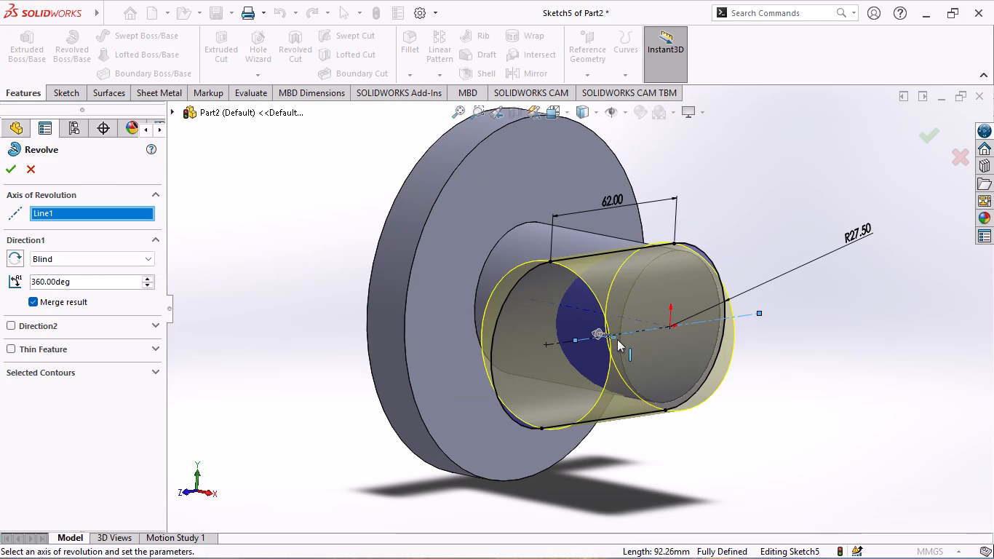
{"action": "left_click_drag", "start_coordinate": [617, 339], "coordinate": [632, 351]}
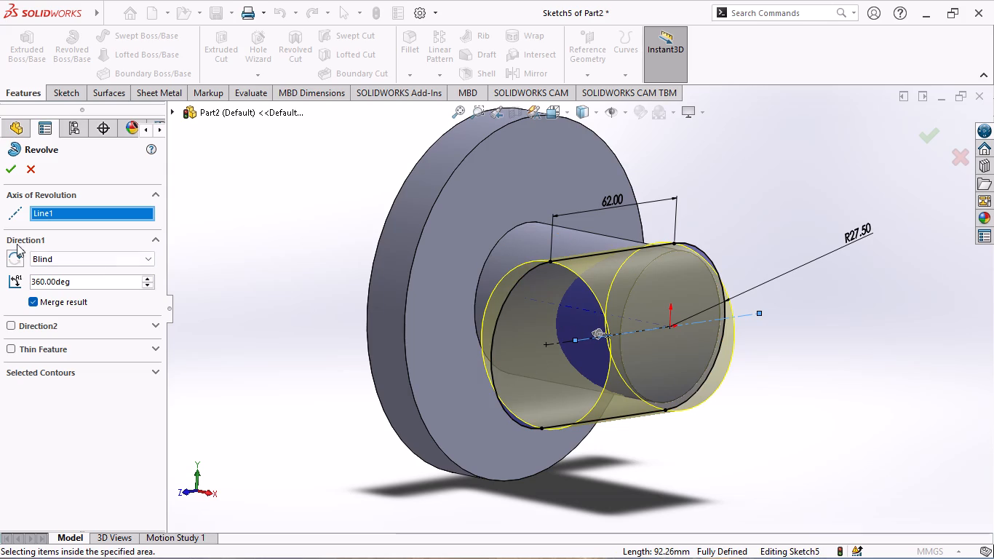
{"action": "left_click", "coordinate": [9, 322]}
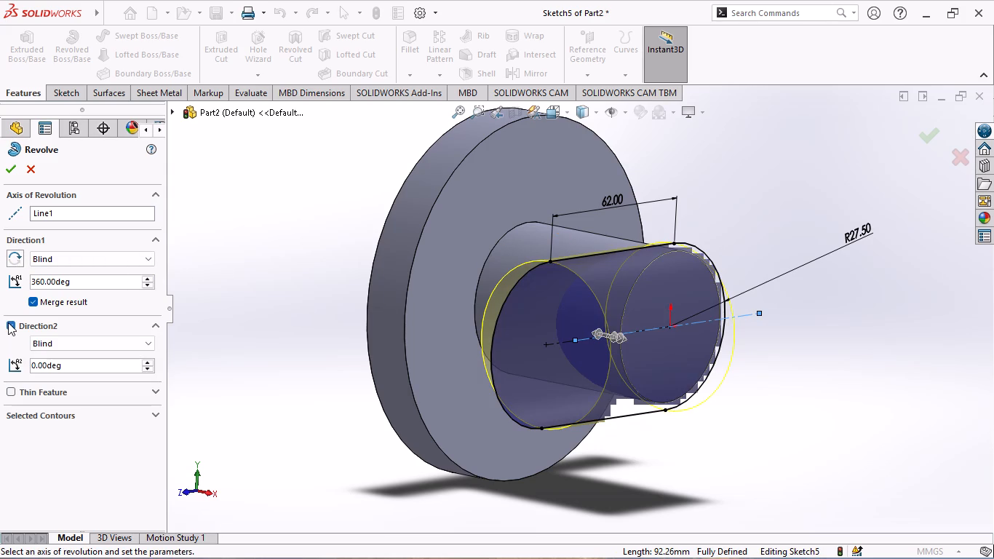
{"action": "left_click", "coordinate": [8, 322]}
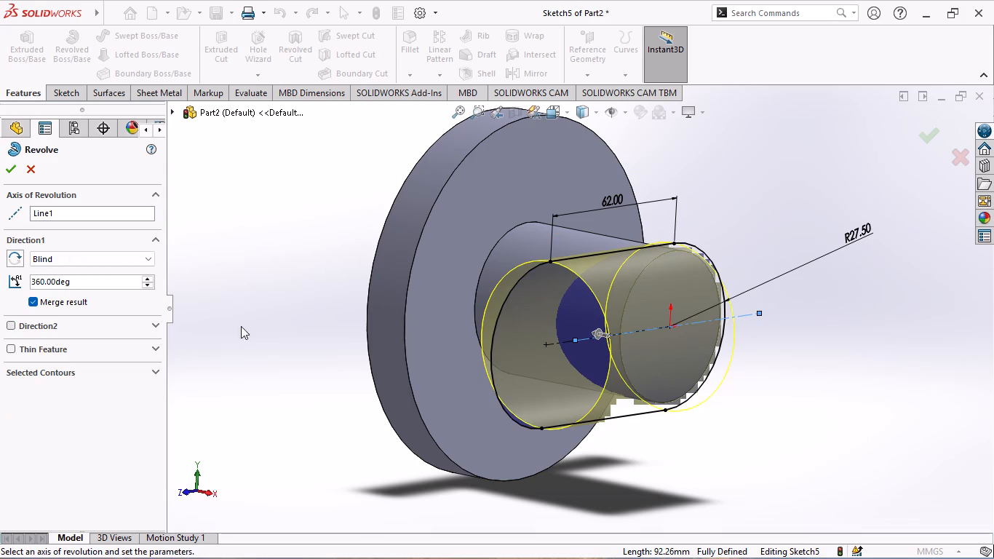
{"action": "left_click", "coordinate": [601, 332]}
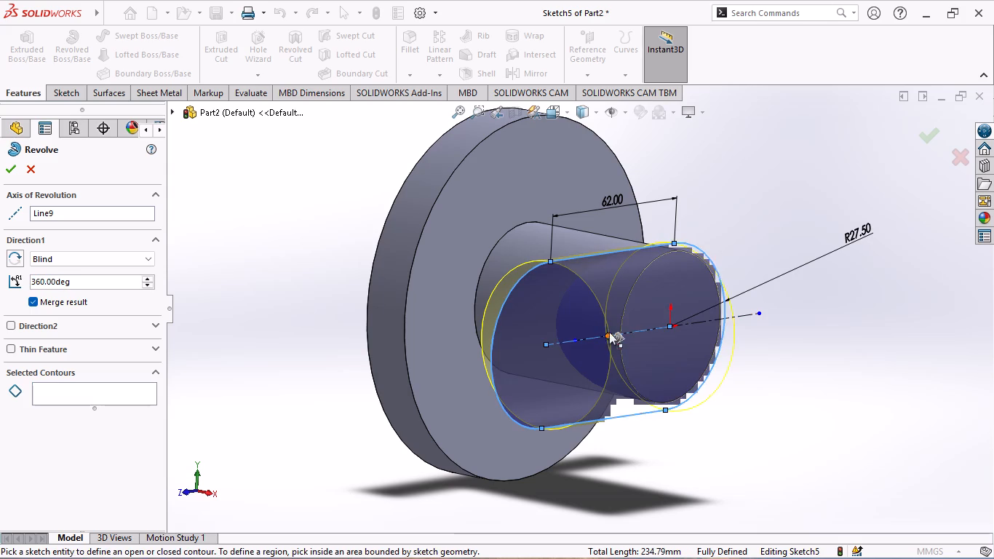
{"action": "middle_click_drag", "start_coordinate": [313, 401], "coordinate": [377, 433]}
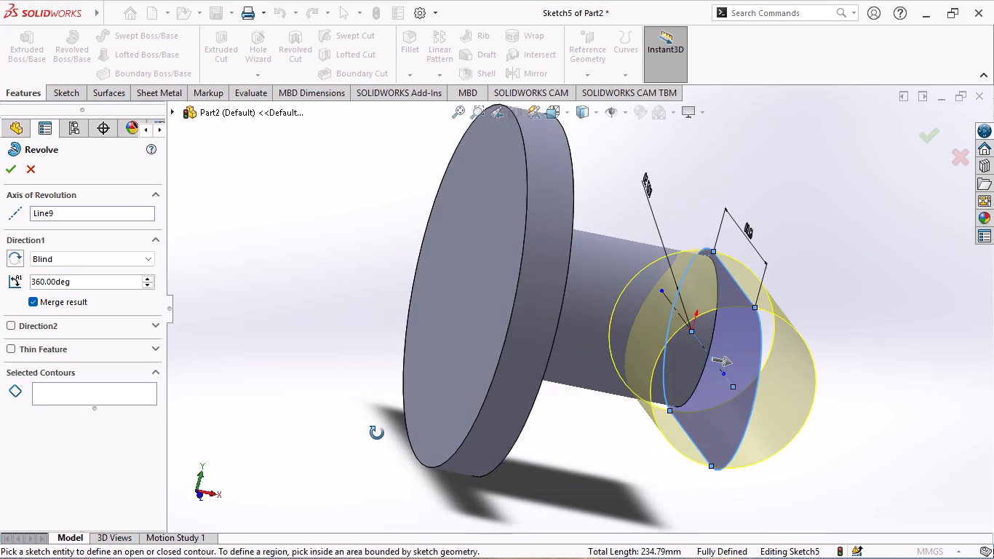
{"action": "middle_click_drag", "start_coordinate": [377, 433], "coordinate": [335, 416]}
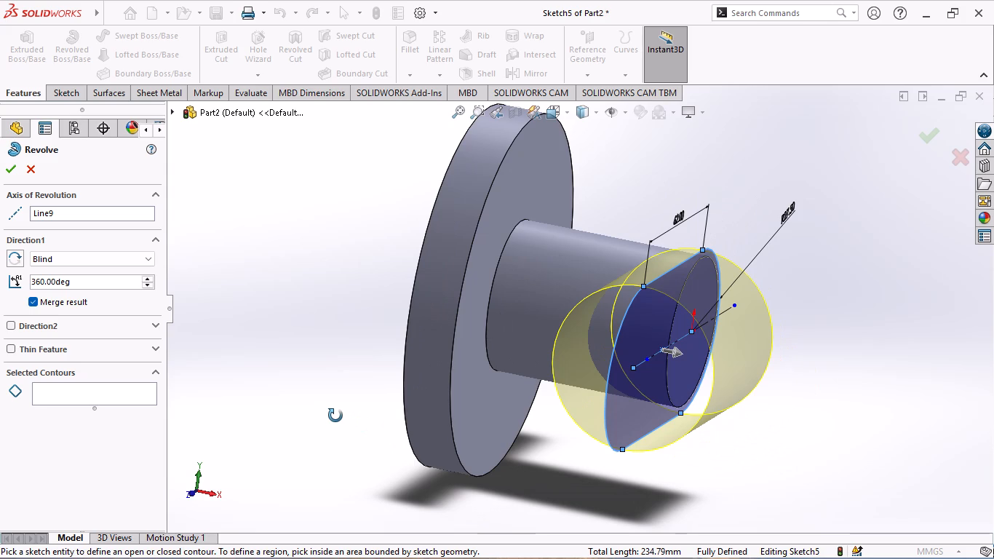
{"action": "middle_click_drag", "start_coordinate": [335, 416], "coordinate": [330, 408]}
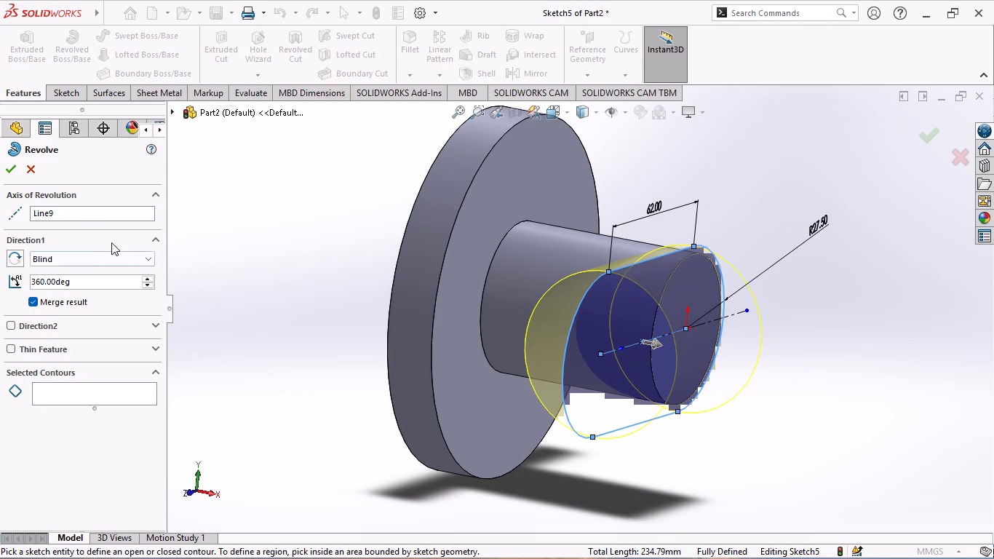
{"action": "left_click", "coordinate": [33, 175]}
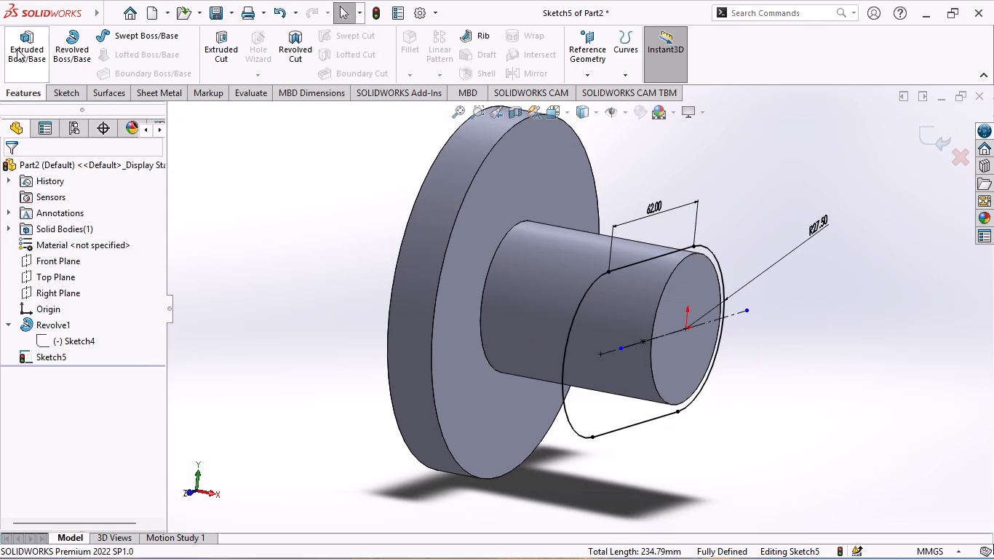
Extrude the slot profile as a blind boss 22 mm outward from the shaft's end face, merged with the existing body.
{"action": "left_click", "coordinate": [17, 49]}
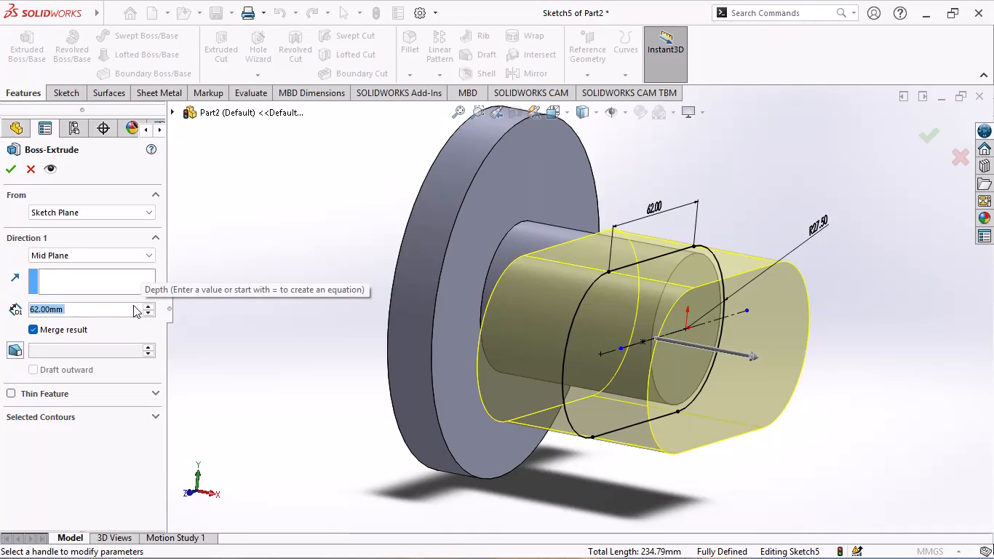
{"action": "left_click", "coordinate": [148, 257]}
{"action": "left_click", "coordinate": [134, 266]}
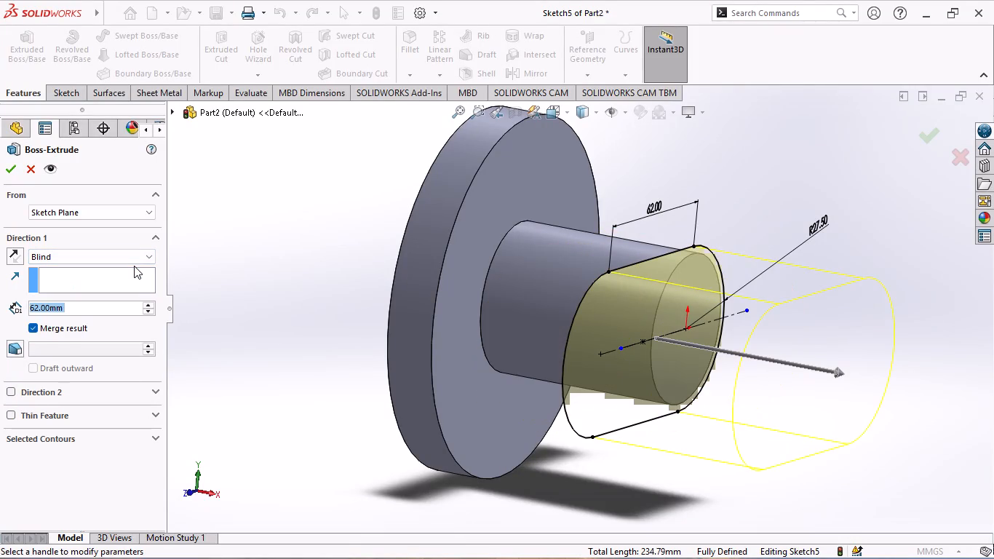
{"action": "triple_click", "coordinate": [148, 304]}
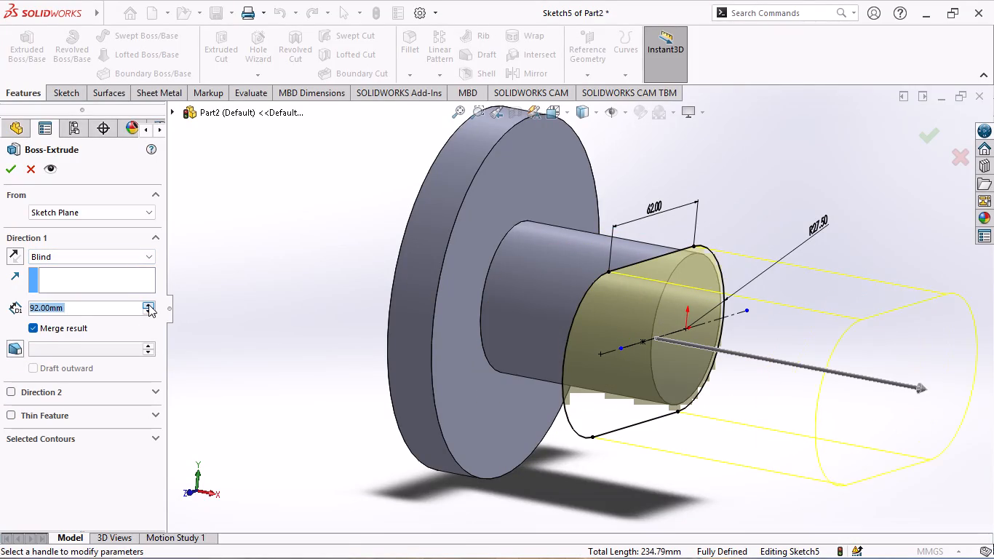
{"action": "left_click", "coordinate": [148, 304]}
{"action": "triple_click", "coordinate": [148, 307]}
{"action": "double_click", "coordinate": [148, 307]}
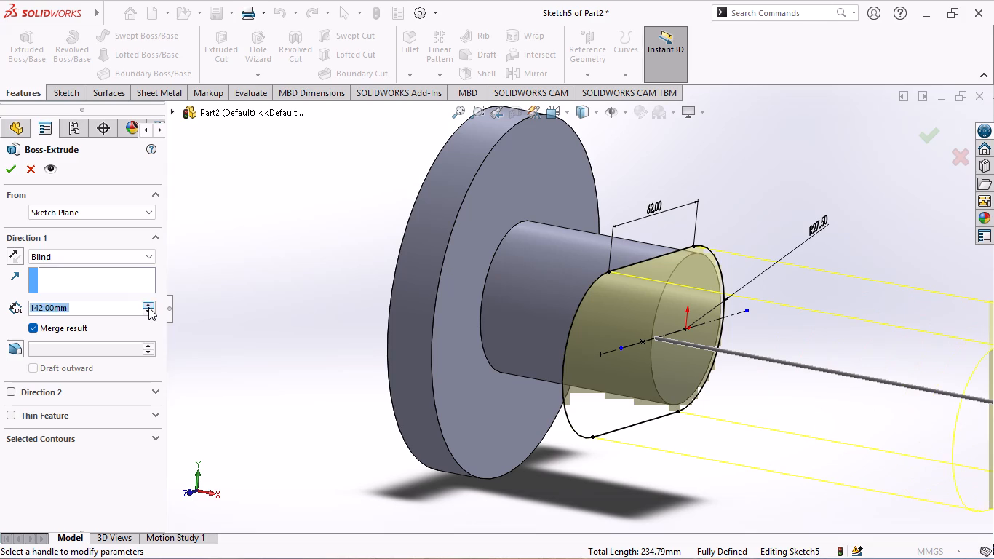
{"action": "triple_click", "coordinate": [148, 309]}
{"action": "triple_click", "coordinate": [148, 309]}
{"action": "triple_click", "coordinate": [148, 309]}
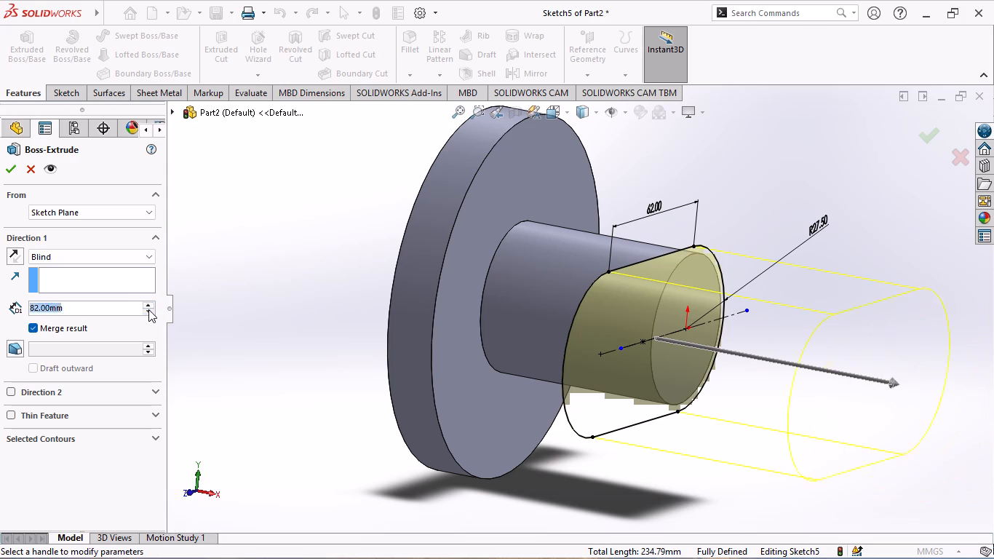
{"action": "triple_click", "coordinate": [148, 309]}
{"action": "triple_click", "coordinate": [148, 309]}
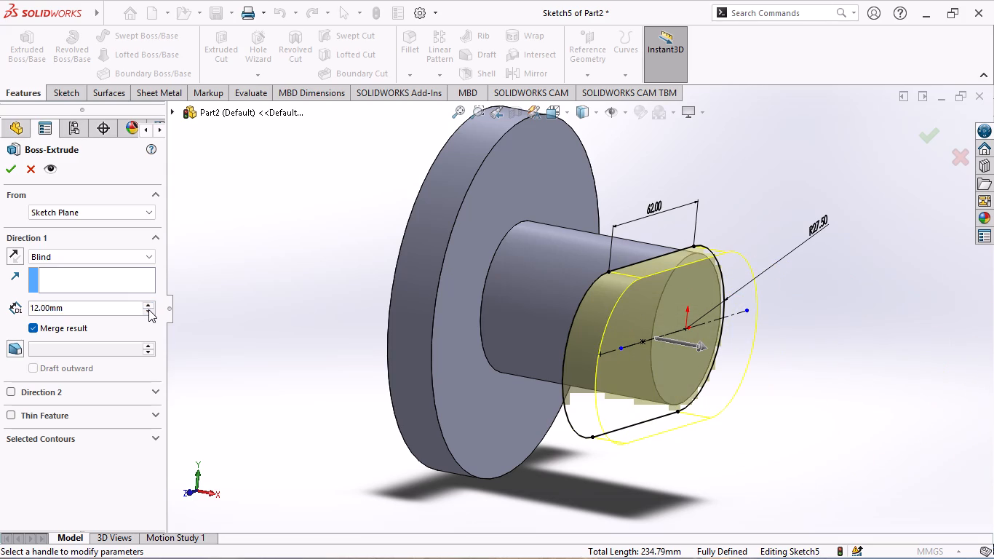
{"action": "left_click", "coordinate": [148, 309]}
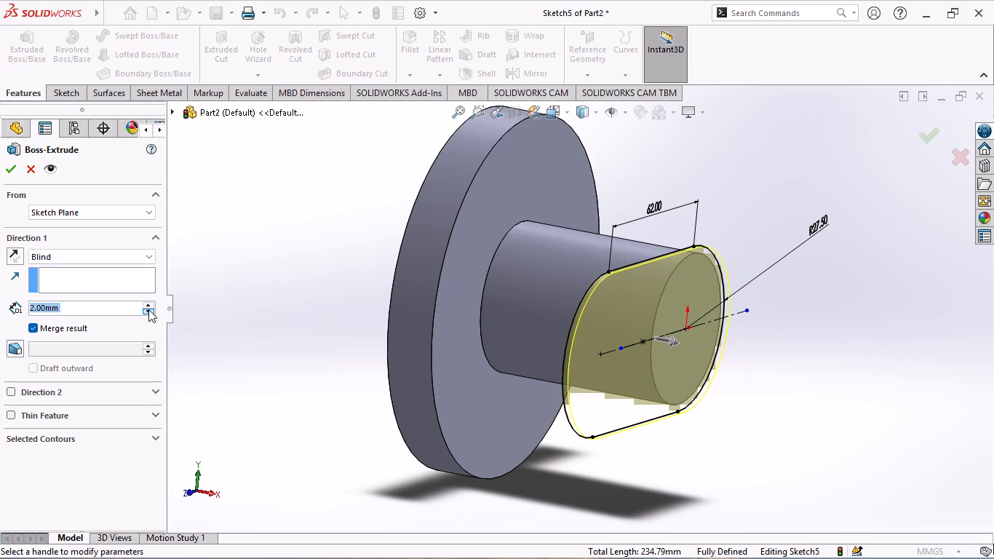
{"action": "type", "text": "22"}
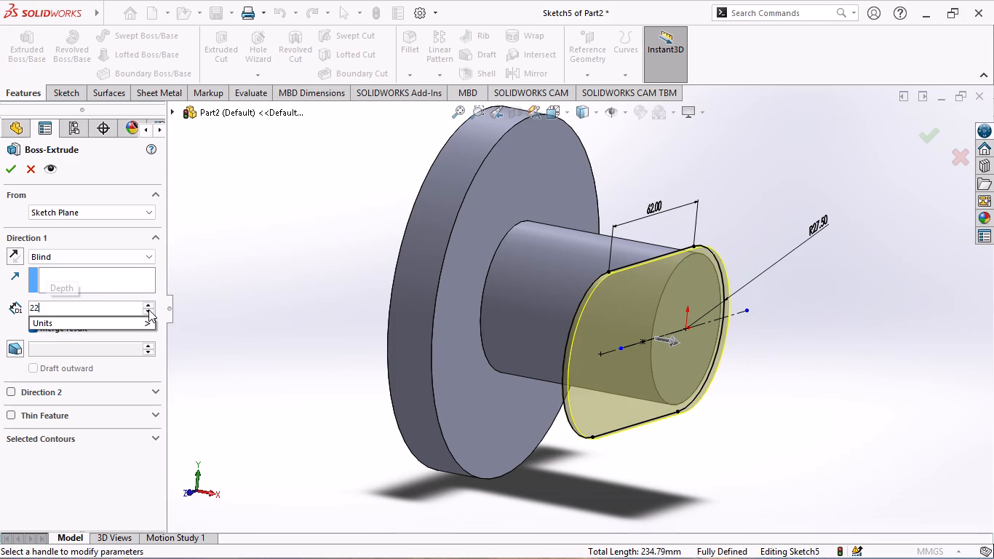
{"action": "left_click", "coordinate": [11, 170]}
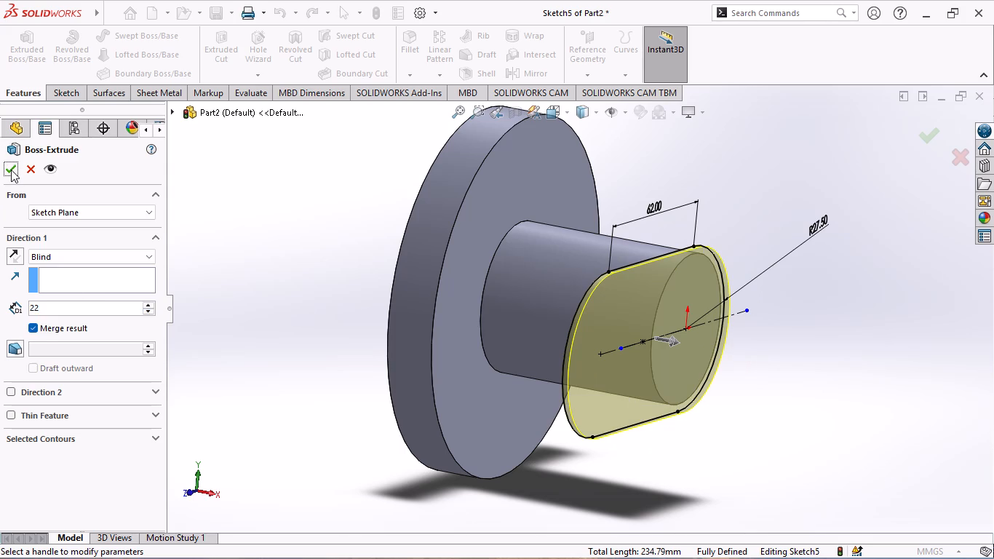
{"action": "left_click", "coordinate": [1, 170]}
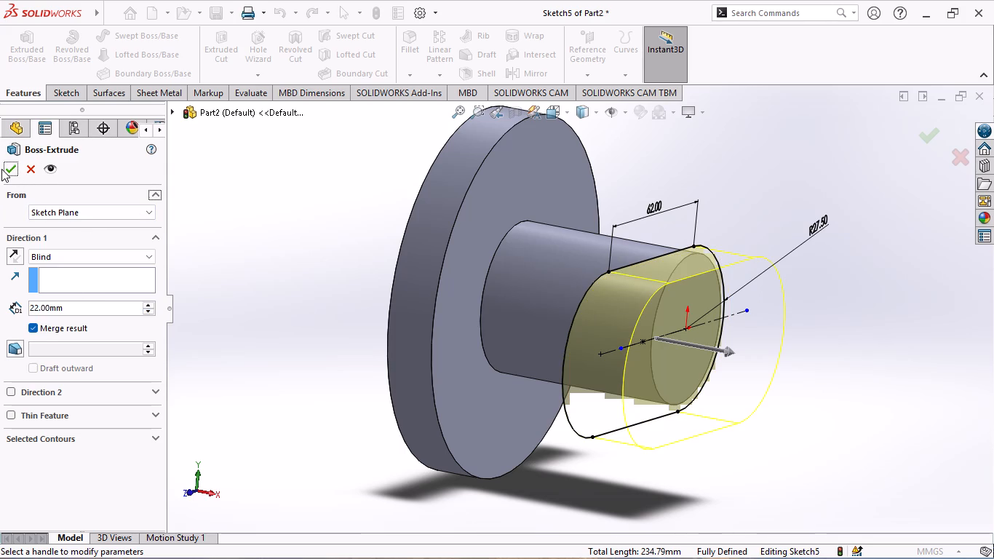
{"action": "left_click", "coordinate": [11, 164]}
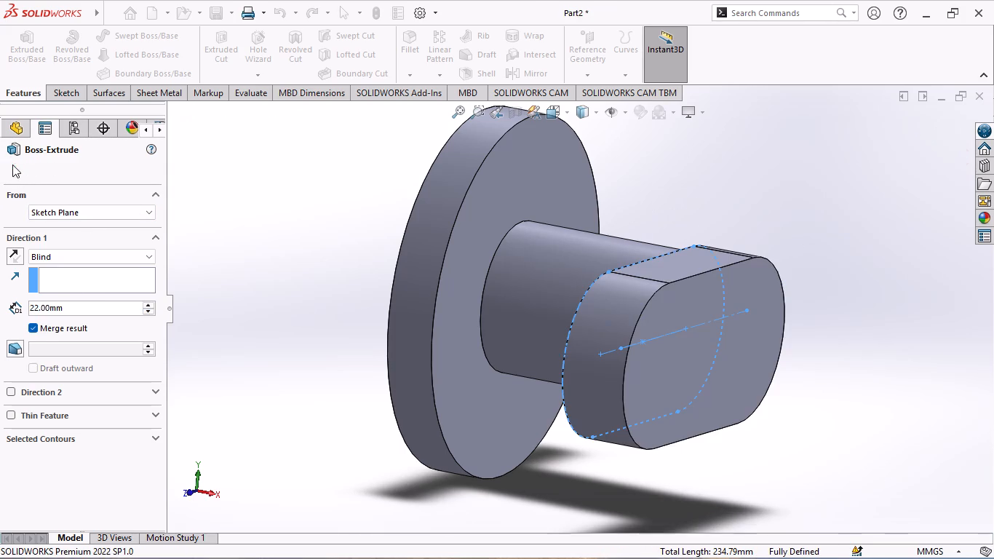
Examine the extruded slot-shaped boss and its junction with the shaft from several angles.
{"action": "middle_click_drag", "start_coordinate": [295, 352], "coordinate": [340, 359]}
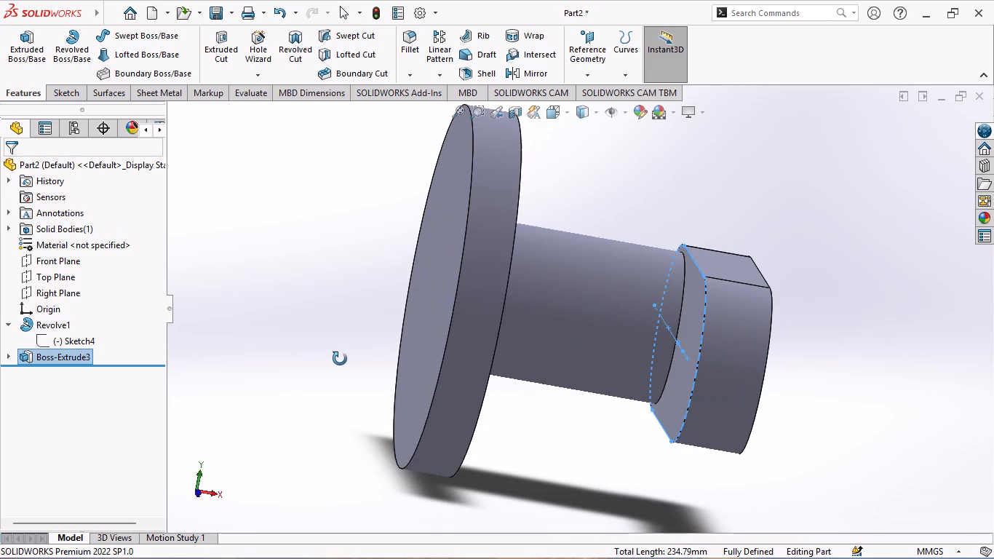
{"action": "middle_click_drag", "start_coordinate": [340, 359], "coordinate": [320, 359]}
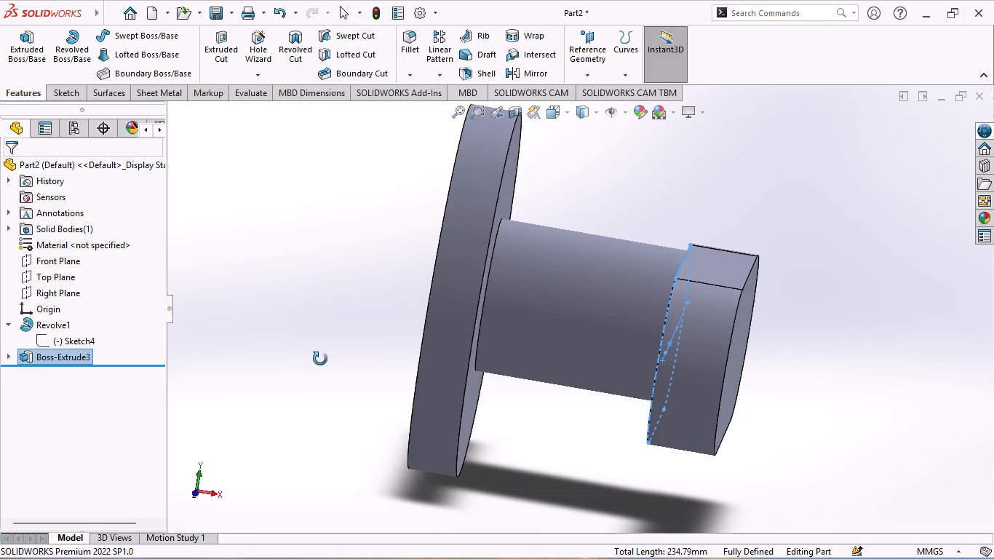
{"action": "middle_click_drag", "start_coordinate": [320, 359], "coordinate": [295, 352]}
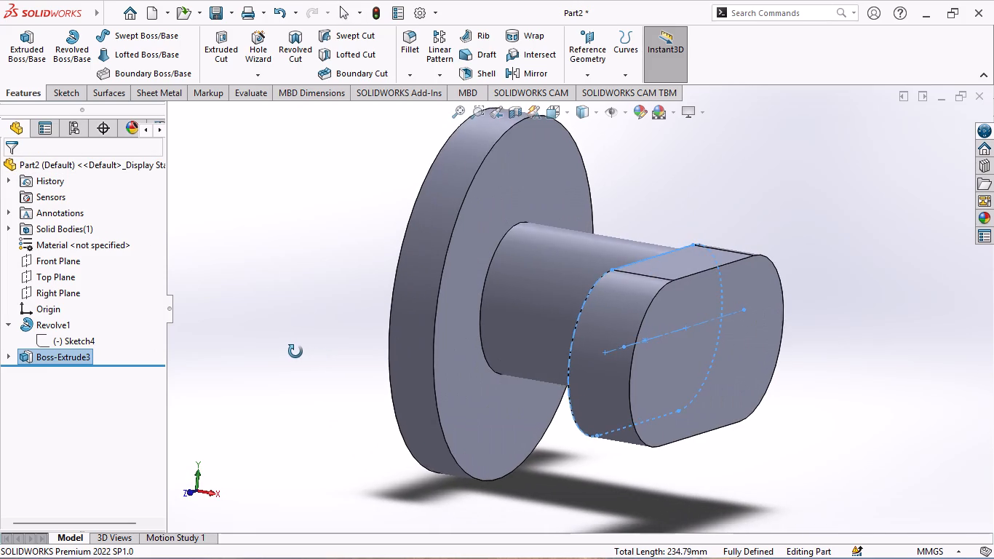
{"action": "middle_click_drag", "start_coordinate": [295, 352], "coordinate": [259, 341]}
{"action": "scroll", "coordinate": [261, 341], "scroll_direction": "up", "scroll_amount": 1}
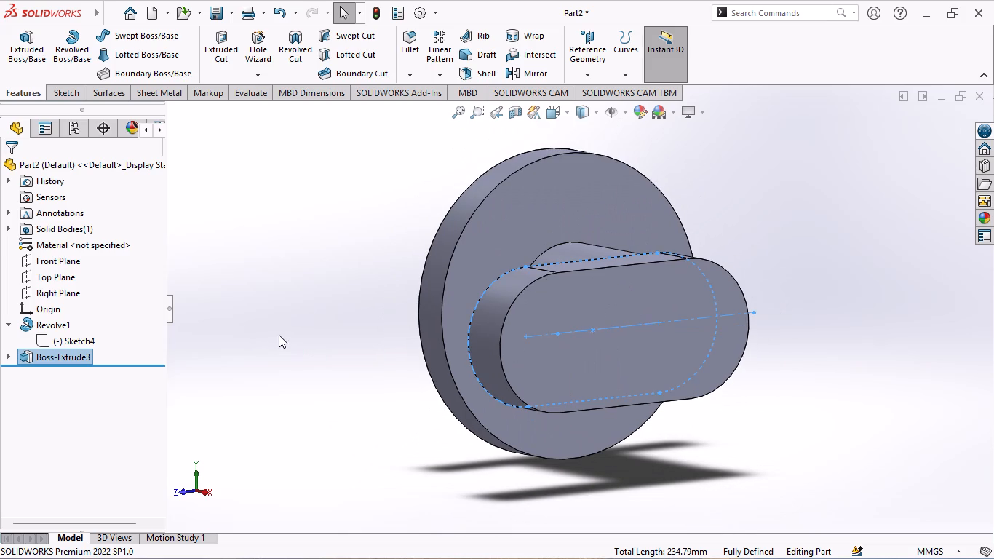
{"action": "middle_click_drag", "start_coordinate": [284, 342], "coordinate": [298, 343]}
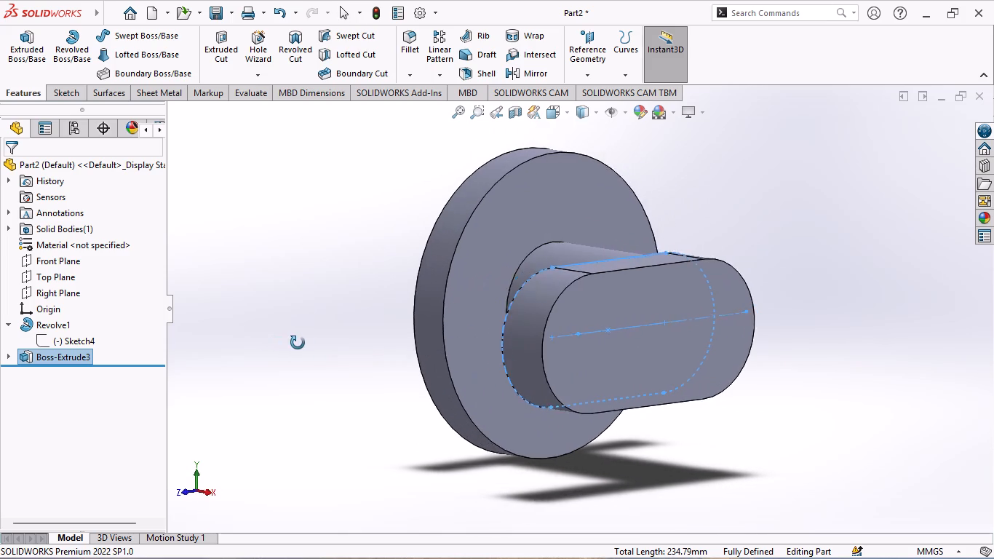
{"action": "middle_click_drag", "start_coordinate": [298, 343], "coordinate": [310, 346]}
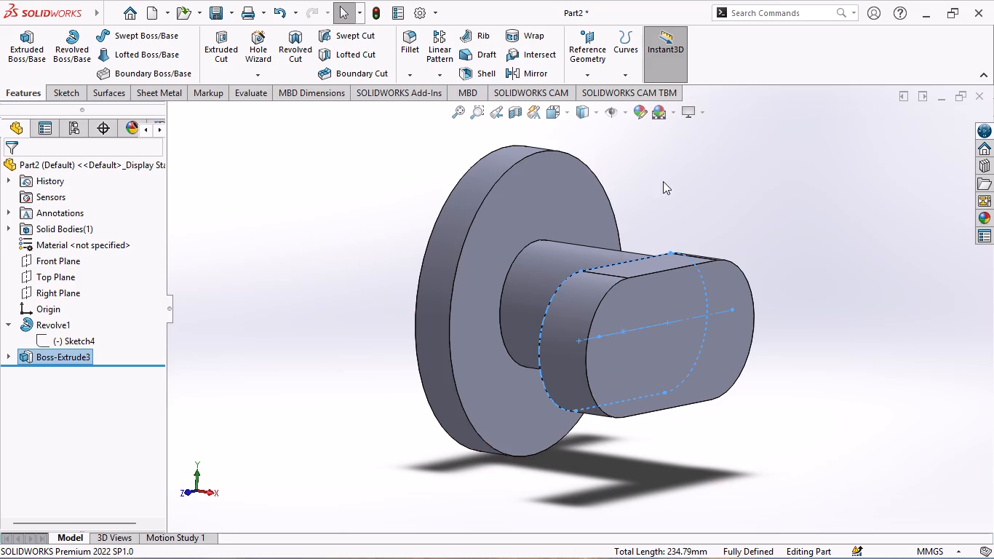
Examine the slot-shaped boss, shaft and flange from the front, back and side to check their proportions and junctions.
{"action": "middle_click_drag", "start_coordinate": [677, 173], "coordinate": [600, 171]}
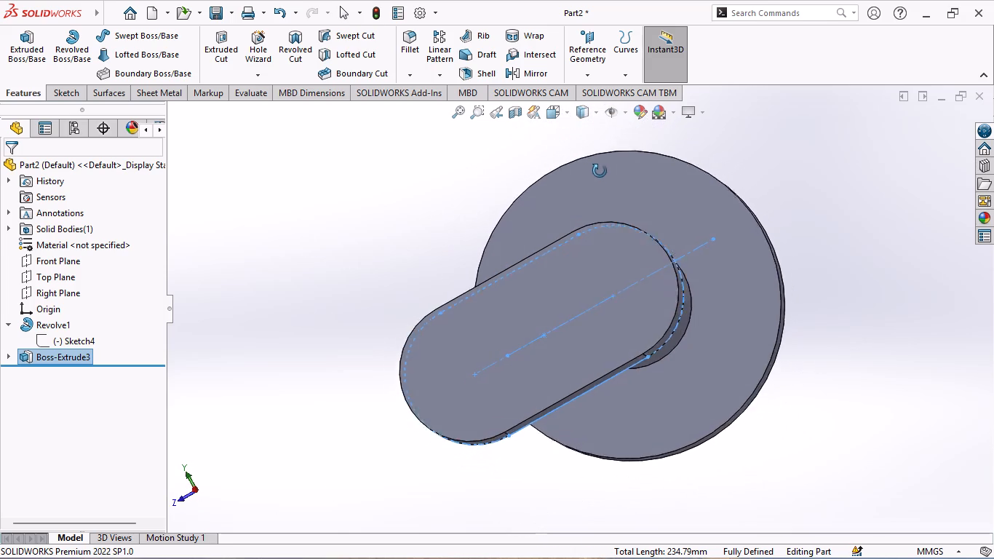
{"action": "middle_click_drag", "start_coordinate": [600, 171], "coordinate": [608, 189]}
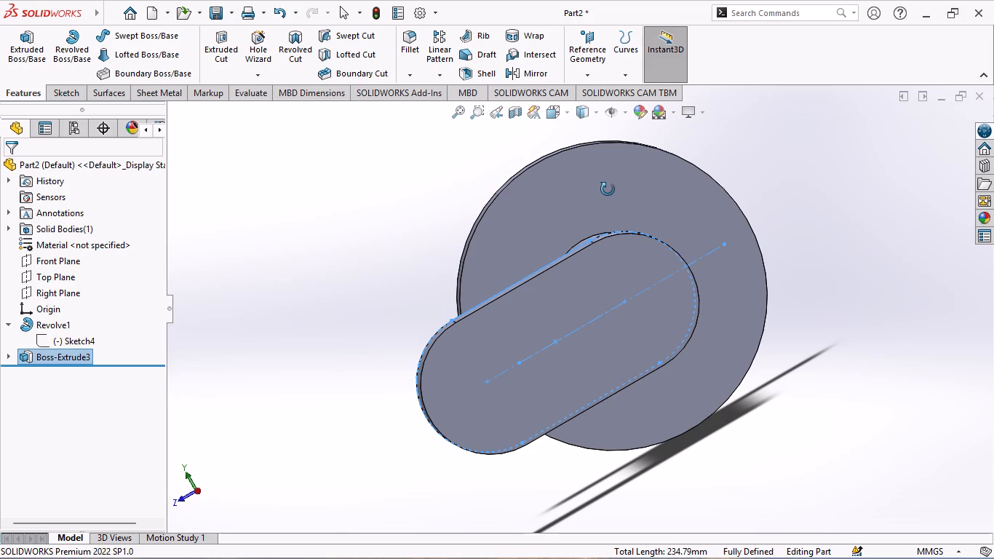
{"action": "middle_click_drag", "start_coordinate": [608, 189], "coordinate": [603, 187]}
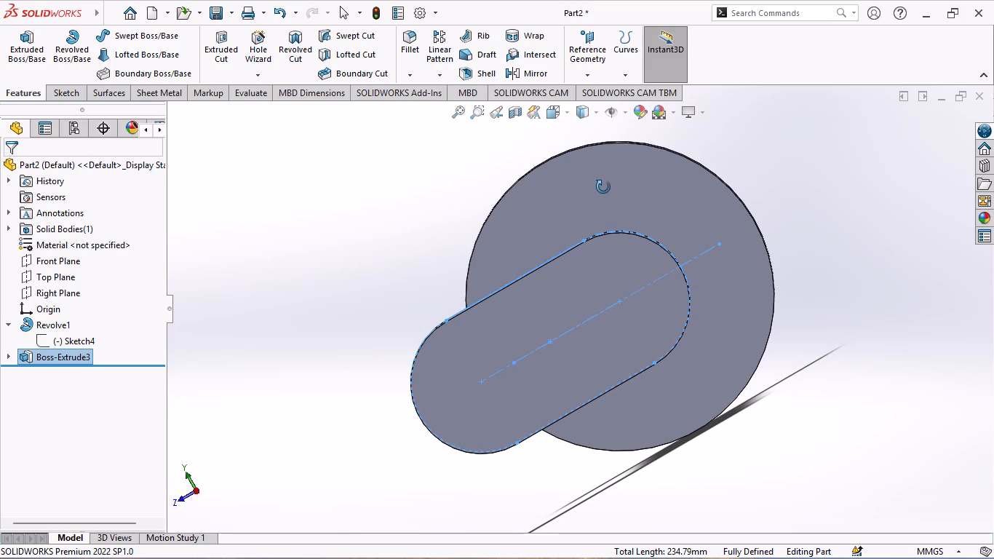
{"action": "middle_click_drag", "start_coordinate": [603, 187], "coordinate": [599, 204]}
{"action": "middle_click", "coordinate": [599, 207]}
{"action": "middle_click_drag", "start_coordinate": [605, 215], "coordinate": [646, 226]}
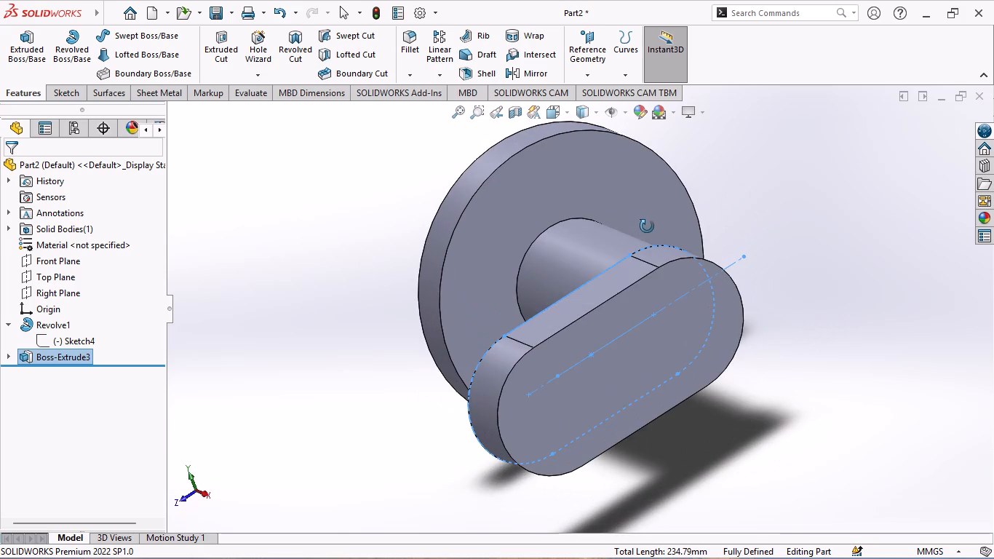
{"action": "middle_click_drag", "start_coordinate": [360, 400], "coordinate": [346, 330]}
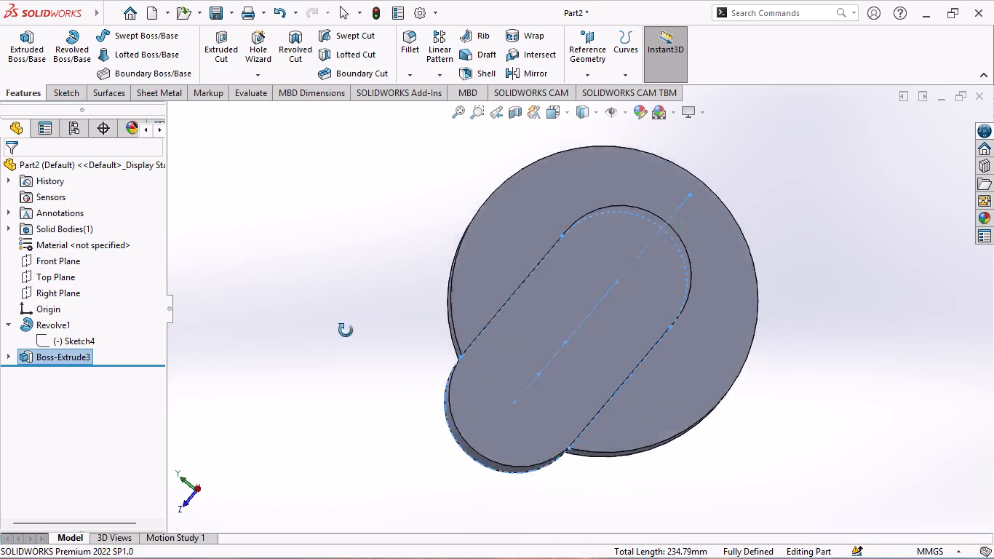
{"action": "middle_click_drag", "start_coordinate": [346, 330], "coordinate": [341, 217]}
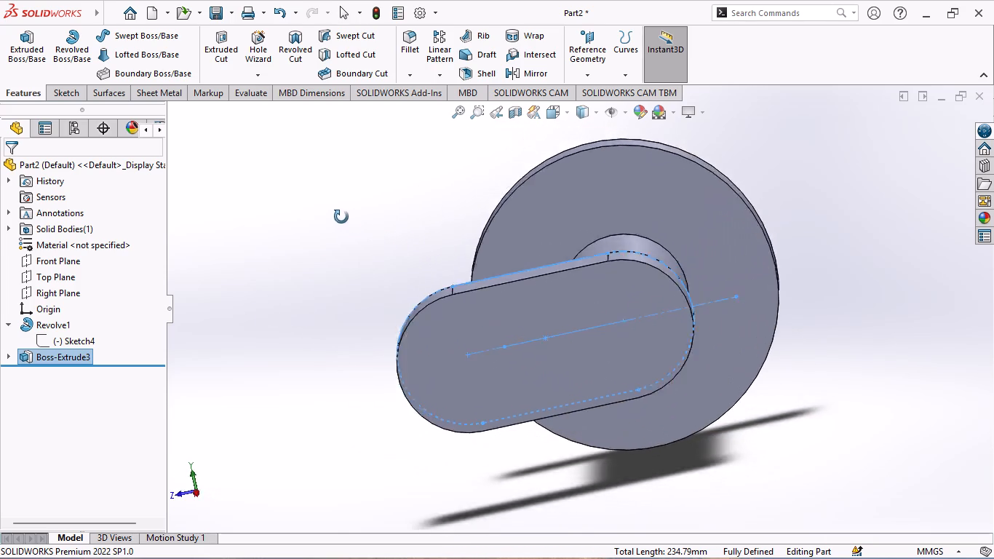
{"action": "middle_click_drag", "start_coordinate": [341, 217], "coordinate": [336, 206]}
{"action": "scroll", "coordinate": [336, 207], "scroll_direction": "up", "scroll_amount": 1}
{"action": "middle_click_drag", "start_coordinate": [364, 314], "coordinate": [397, 305]}
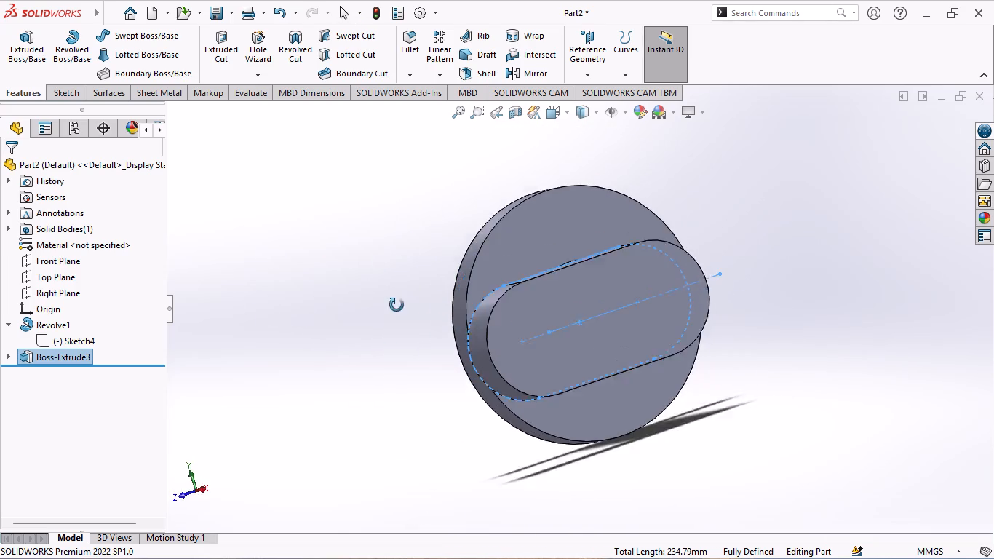
{"action": "middle_click_drag", "start_coordinate": [397, 305], "coordinate": [383, 278]}
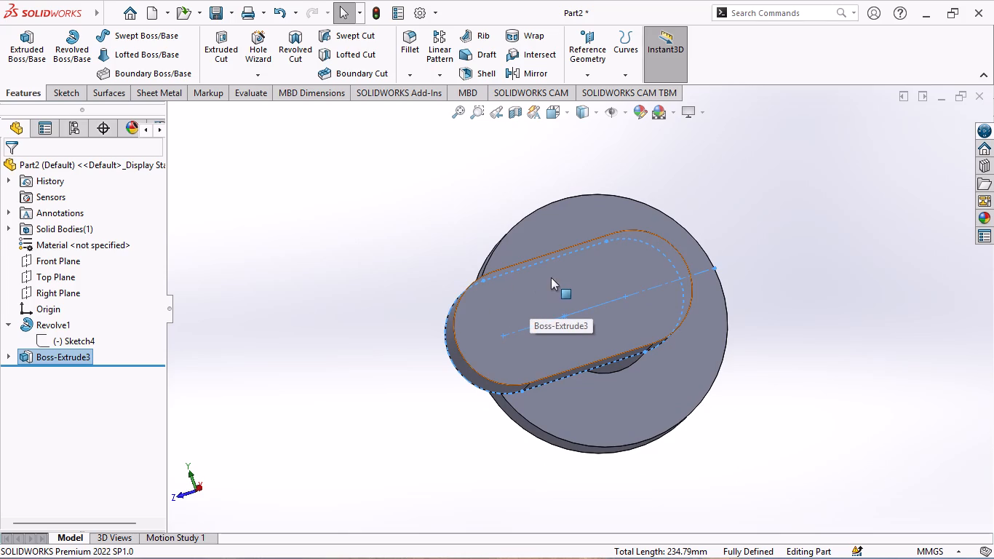
{"action": "middle_click_drag", "start_coordinate": [434, 271], "coordinate": [408, 430]}
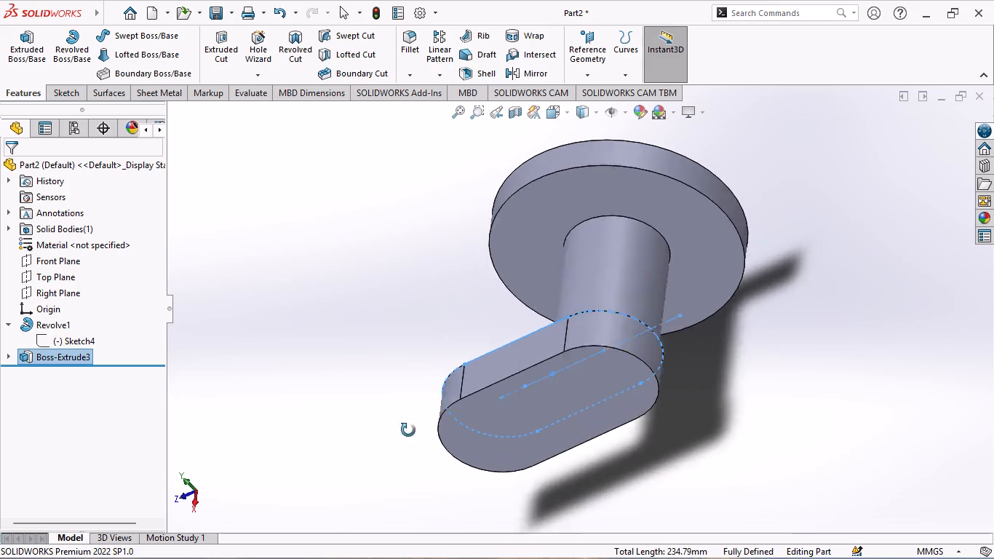
{"action": "middle_click_drag", "start_coordinate": [408, 430], "coordinate": [402, 362]}
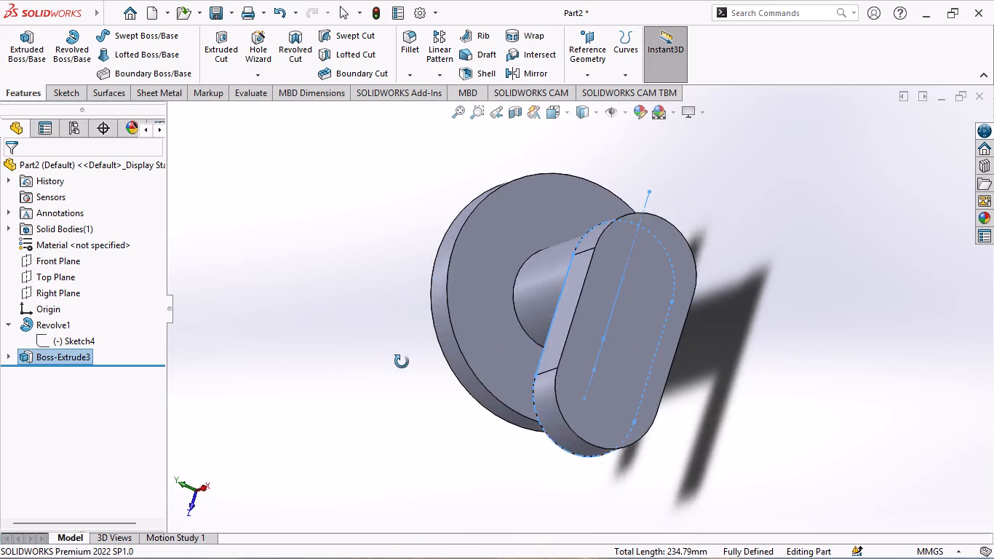
{"action": "middle_click_drag", "start_coordinate": [402, 362], "coordinate": [357, 291]}
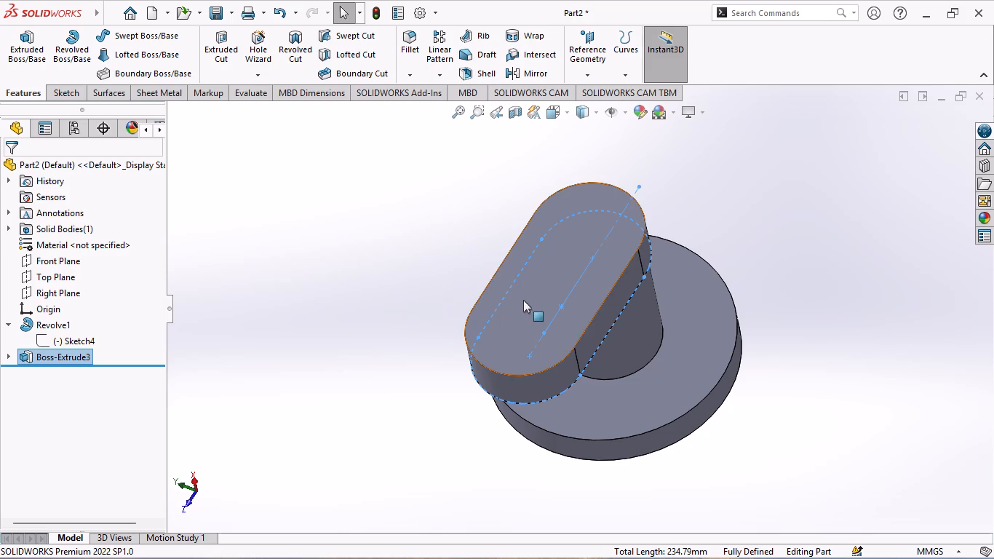
{"action": "middle_click_drag", "start_coordinate": [755, 250], "coordinate": [638, 360]}
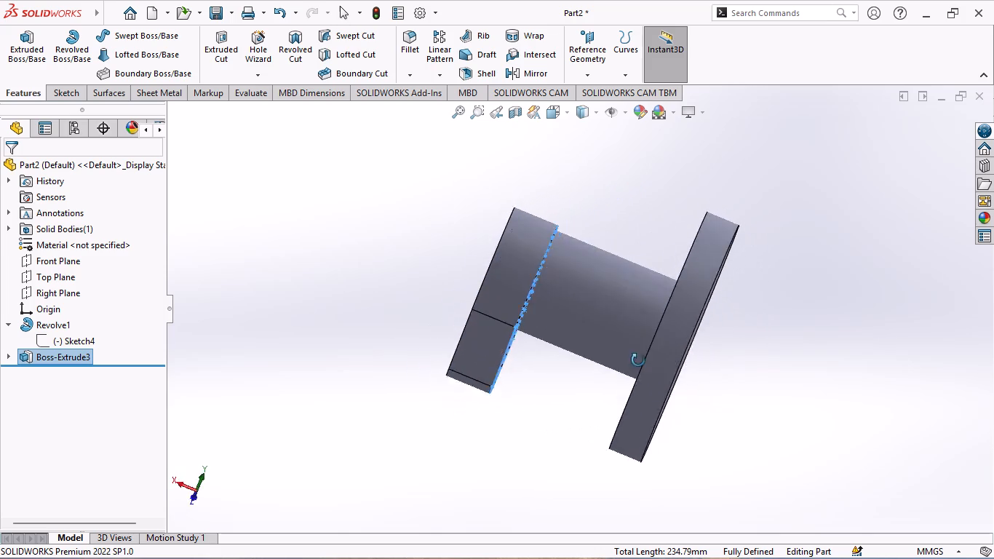
{"action": "middle_click_drag", "start_coordinate": [638, 360], "coordinate": [621, 296]}
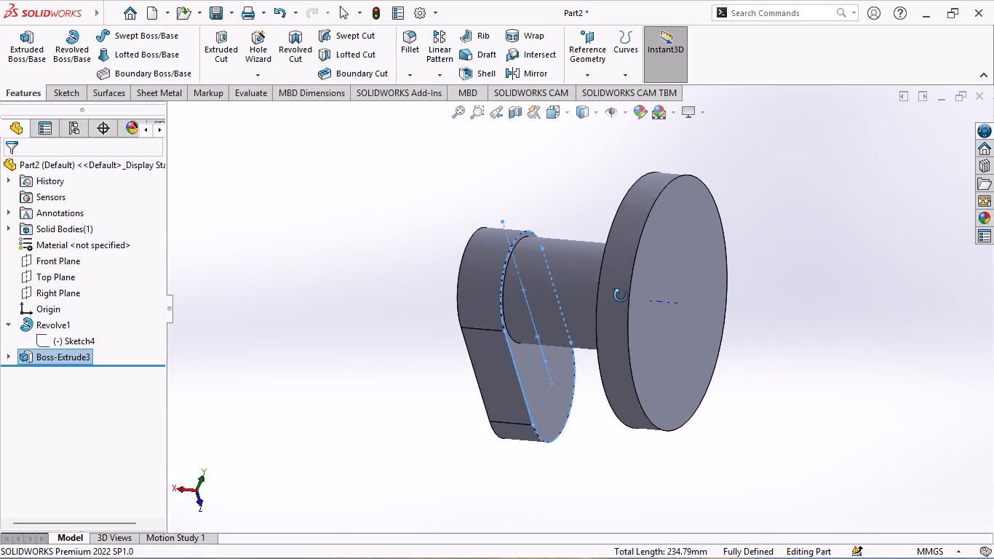
{"action": "middle_click_drag", "start_coordinate": [621, 296], "coordinate": [632, 335]}
{"action": "middle_click_drag", "start_coordinate": [632, 335], "coordinate": [634, 320]}
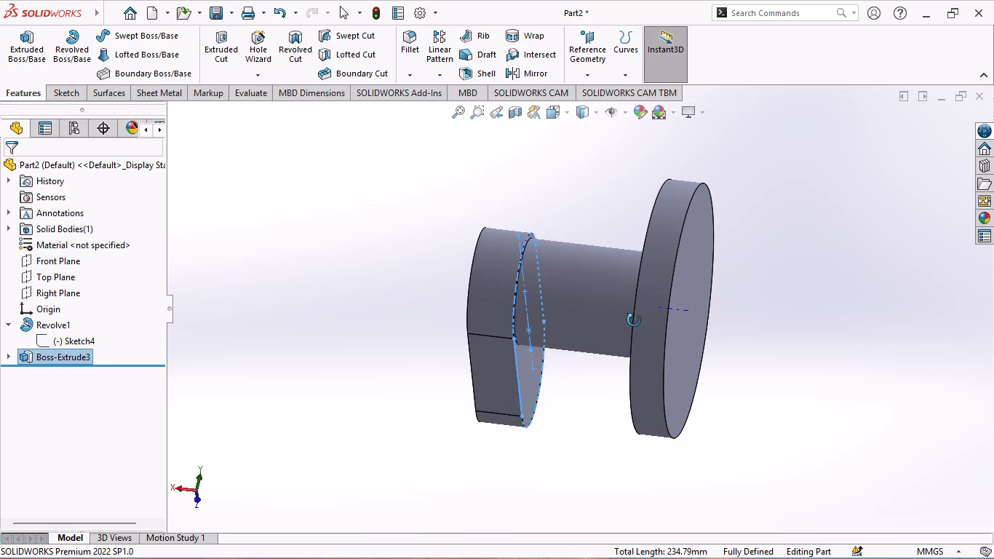
{"action": "middle_click_drag", "start_coordinate": [634, 320], "coordinate": [634, 315]}
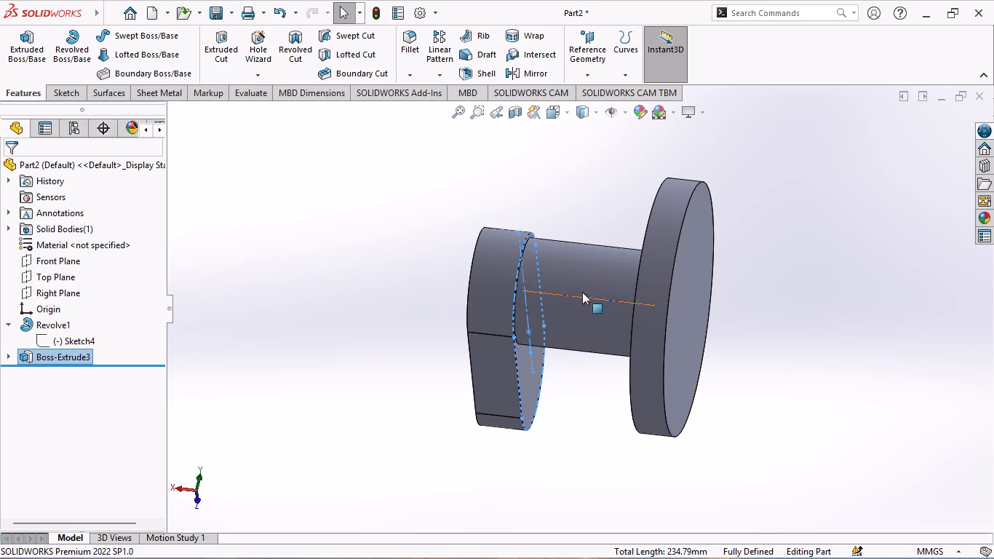
{"action": "middle_click_drag", "start_coordinate": [577, 205], "coordinate": [584, 226]}
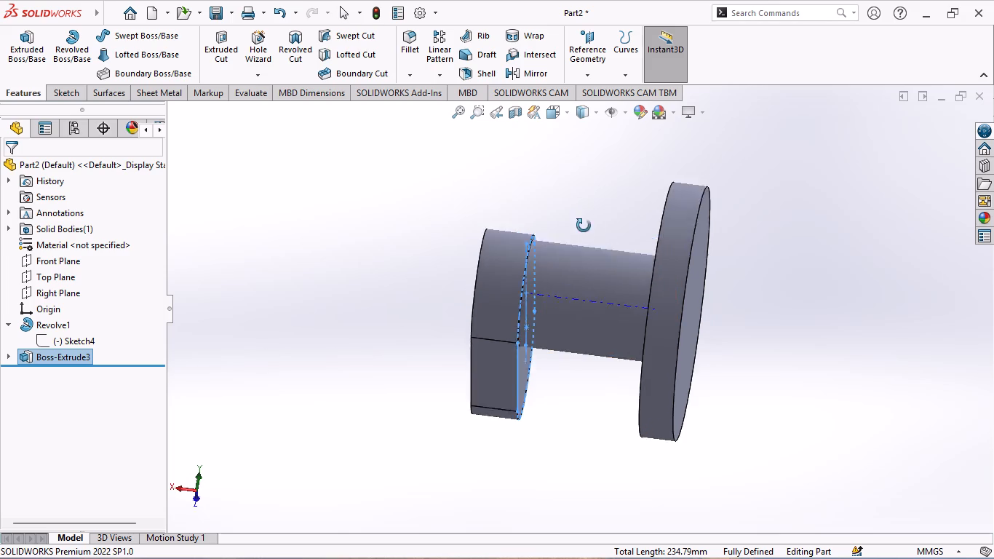
{"action": "middle_click_drag", "start_coordinate": [584, 226], "coordinate": [692, 421]}
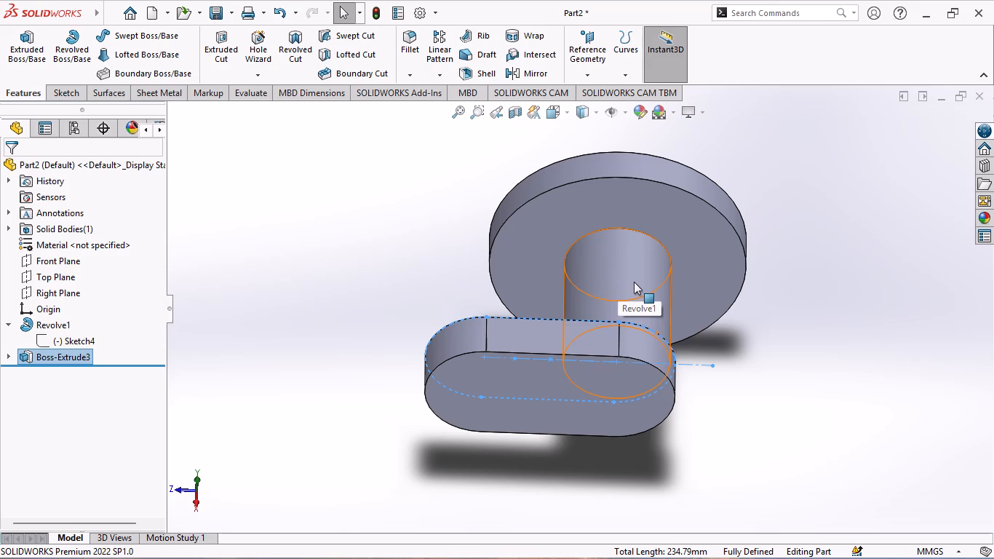
In the revolve's profile sketch, dimension the shaft's vertical end edge, set it to 22.5 mm and exit the sketch.
{"action": "left_click", "coordinate": [70, 340]}
{"action": "left_click", "coordinate": [86, 296]}
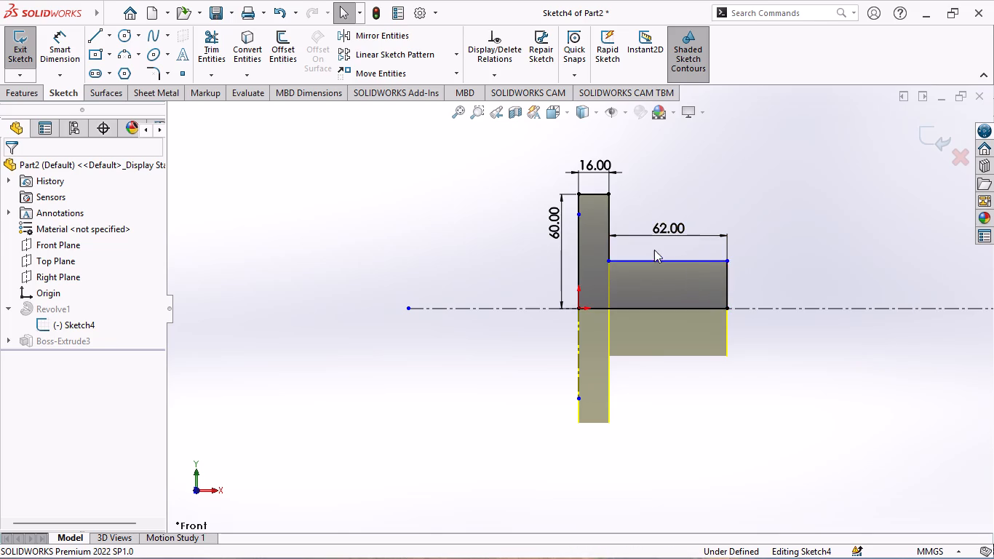
{"action": "scroll", "coordinate": [784, 279], "scroll_direction": "down", "scroll_amount": 2}
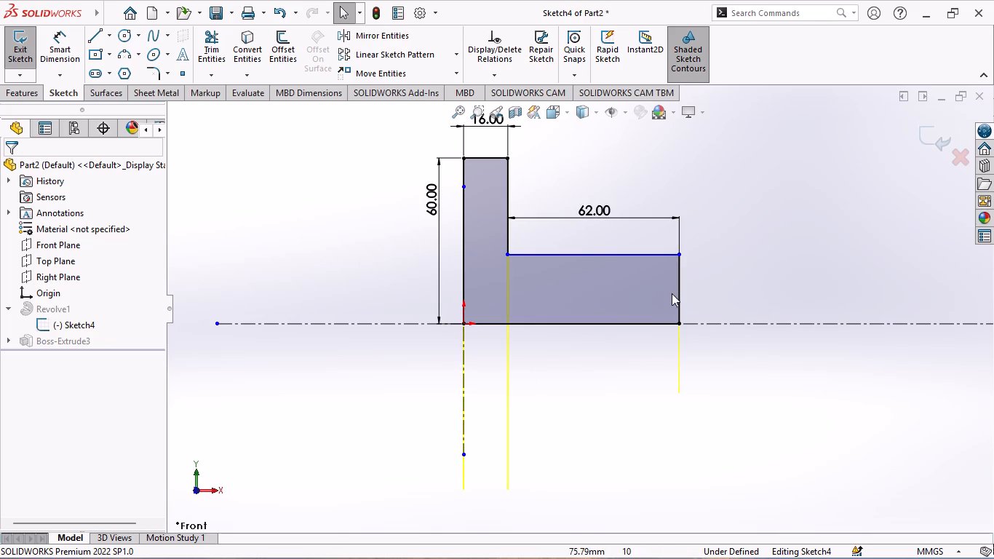
{"action": "left_click", "coordinate": [53, 49]}
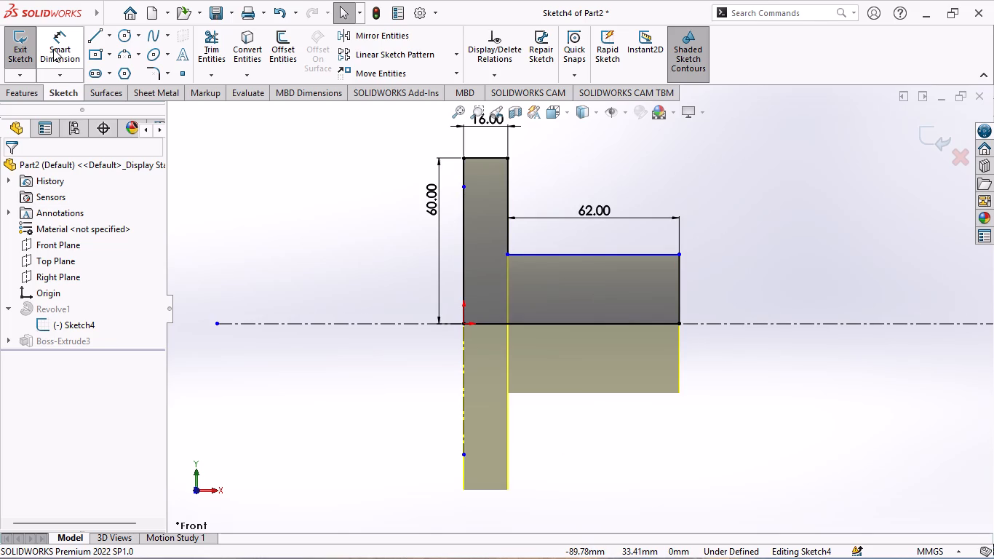
{"action": "left_click", "coordinate": [679, 264]}
{"action": "left_click", "coordinate": [716, 291]}
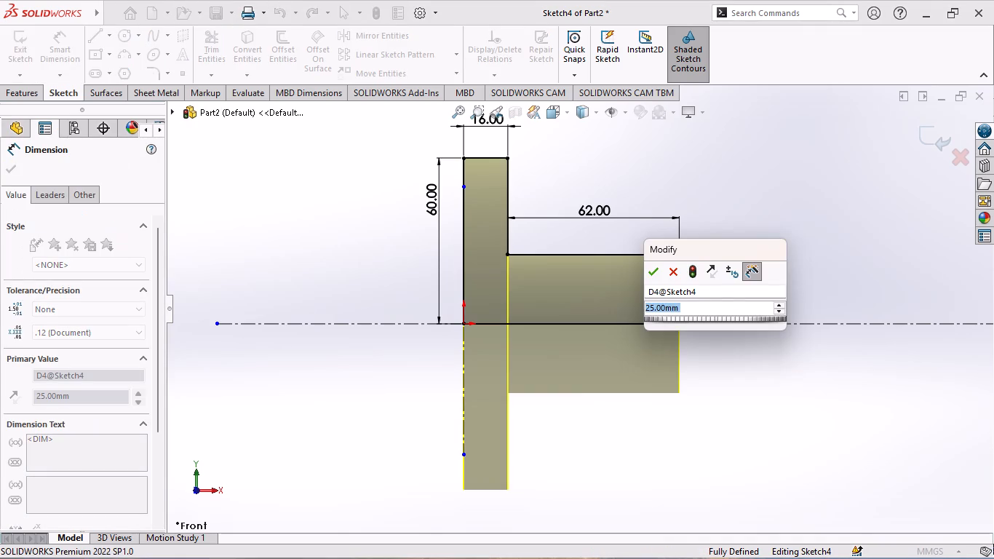
{"action": "type", "text": "22"}
{"action": "type", "text": ".5"}
{"action": "key", "text": "Return"}
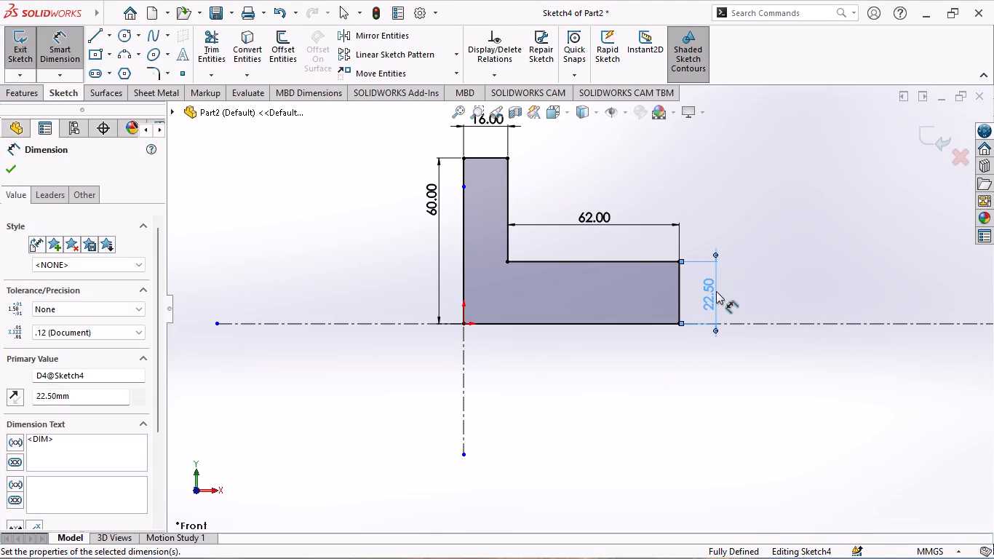
{"action": "left_click", "coordinate": [10, 169]}
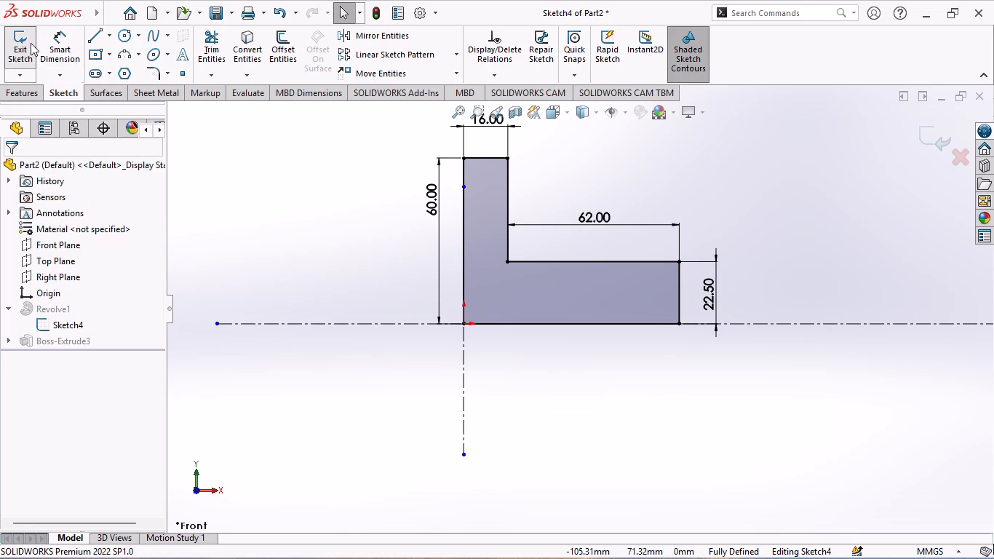
{"action": "left_click", "coordinate": [23, 47]}
Examine the rebuilt part from several angles, including the slot boss's outer face and its dimensions.
{"action": "scroll", "coordinate": [395, 226], "scroll_direction": "up", "scroll_amount": 1}
{"action": "middle_click_drag", "start_coordinate": [736, 213], "coordinate": [651, 486]}
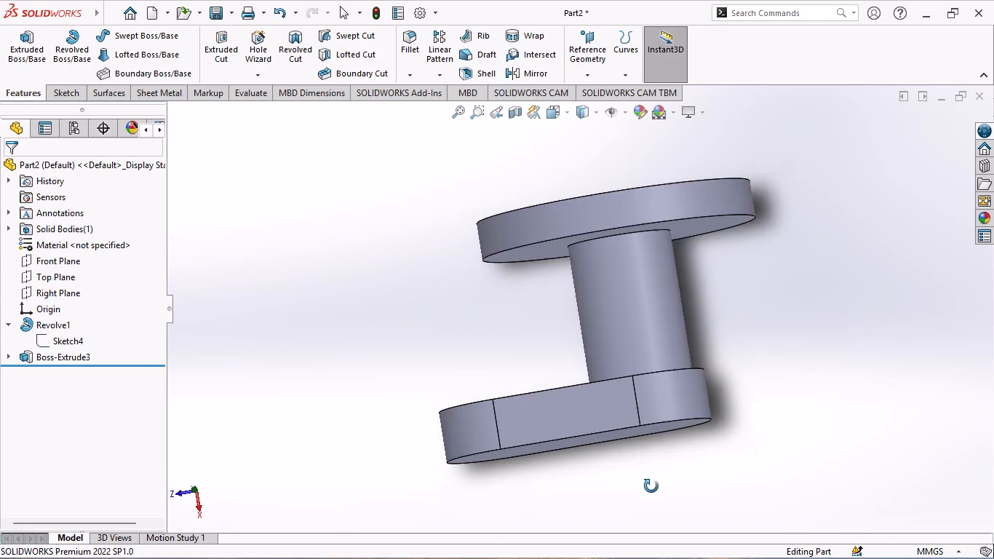
{"action": "middle_click_drag", "start_coordinate": [651, 486], "coordinate": [648, 256]}
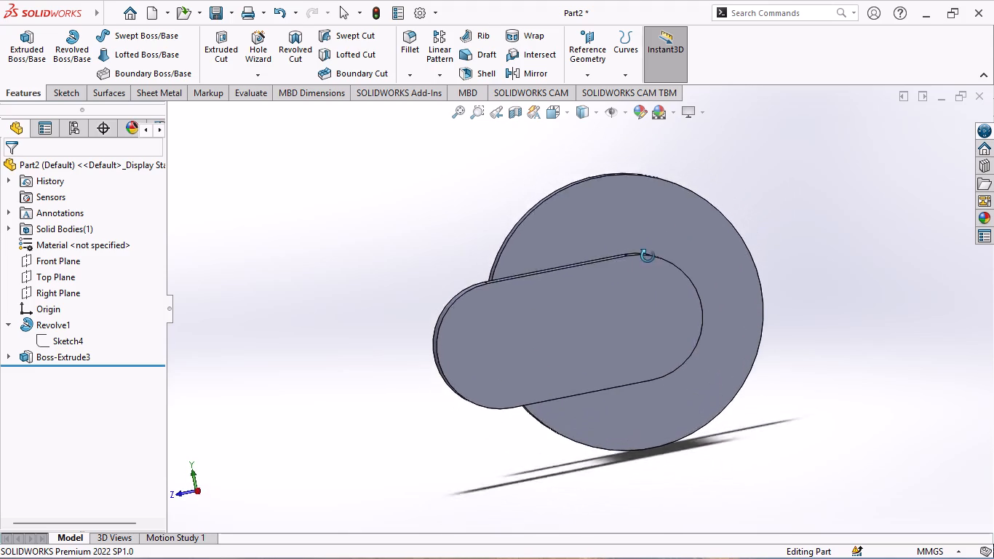
{"action": "middle_click_drag", "start_coordinate": [648, 256], "coordinate": [648, 242]}
{"action": "scroll", "coordinate": [648, 242], "scroll_direction": "up", "scroll_amount": 1}
{"action": "middle_click_drag", "start_coordinate": [354, 314], "coordinate": [378, 310]}
{"action": "left_click", "coordinate": [533, 320]}
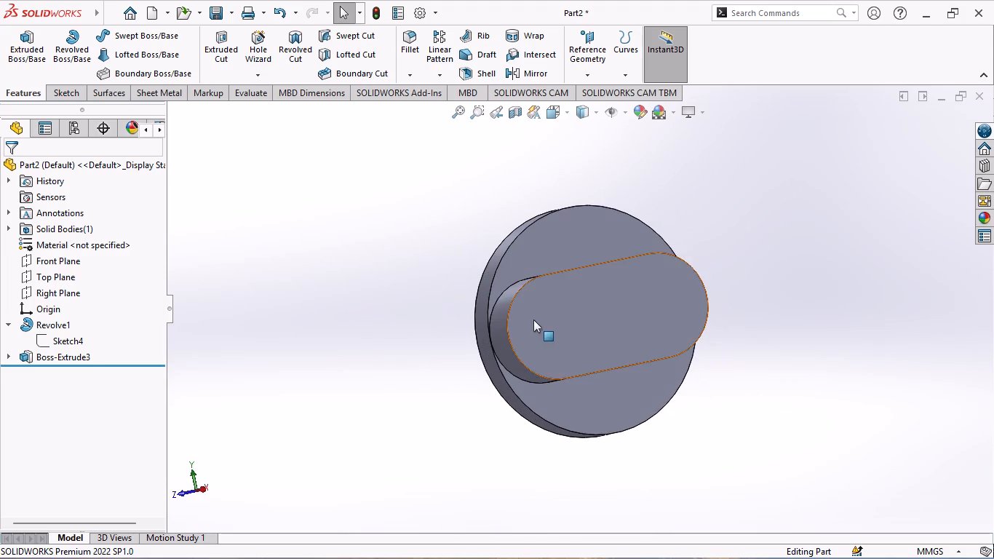
{"action": "middle_click_drag", "start_coordinate": [397, 331], "coordinate": [353, 310]}
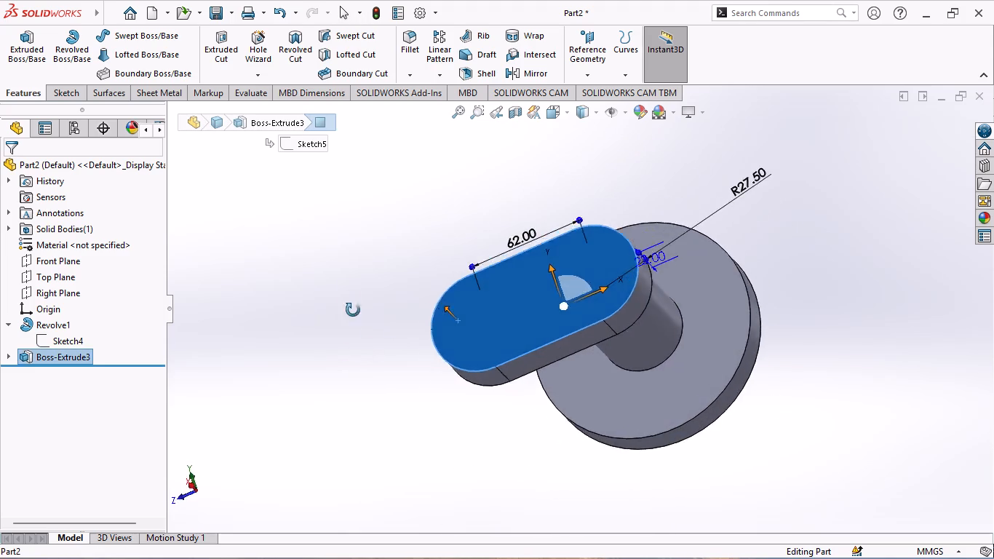
{"action": "middle_click_drag", "start_coordinate": [353, 310], "coordinate": [354, 322]}
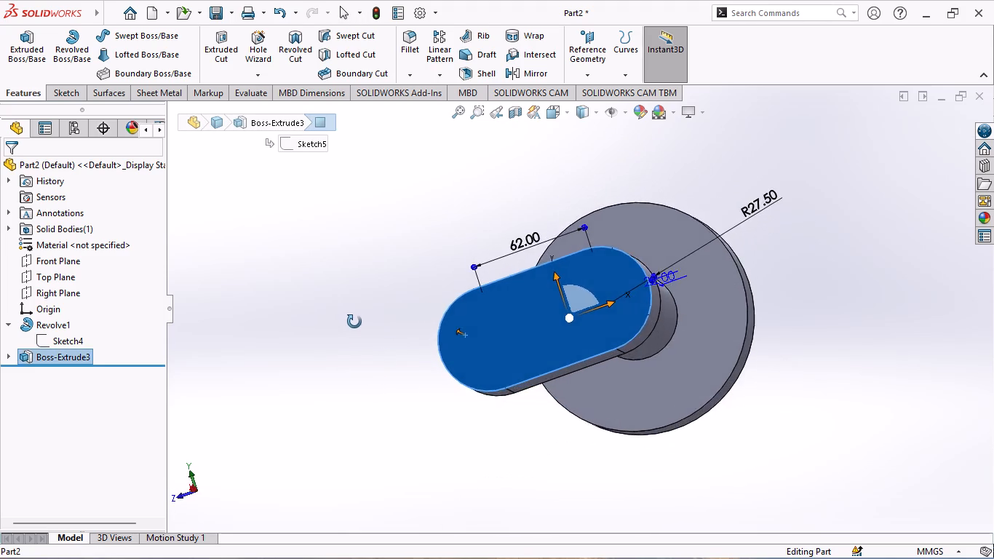
{"action": "middle_click_drag", "start_coordinate": [354, 322], "coordinate": [363, 357]}
{"action": "left_click", "coordinate": [356, 356]}
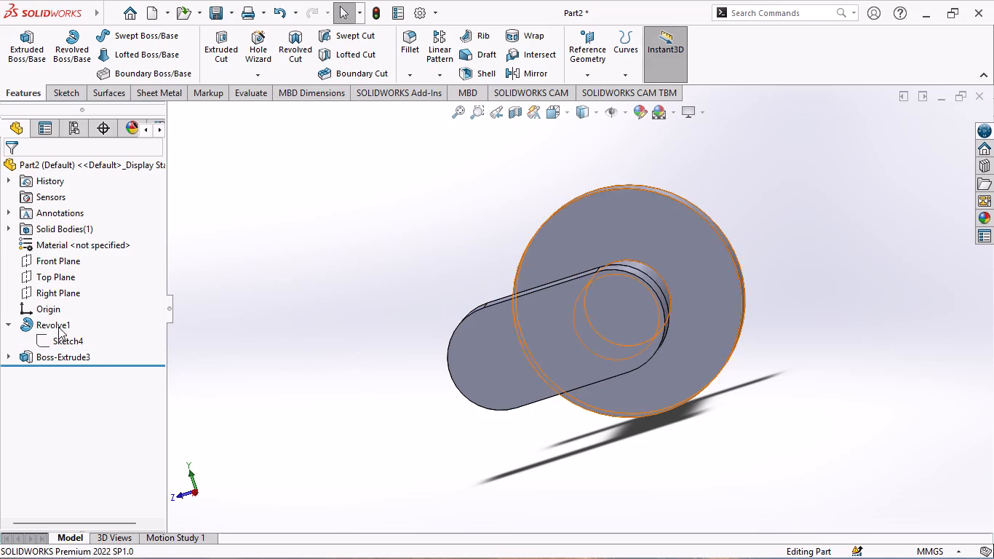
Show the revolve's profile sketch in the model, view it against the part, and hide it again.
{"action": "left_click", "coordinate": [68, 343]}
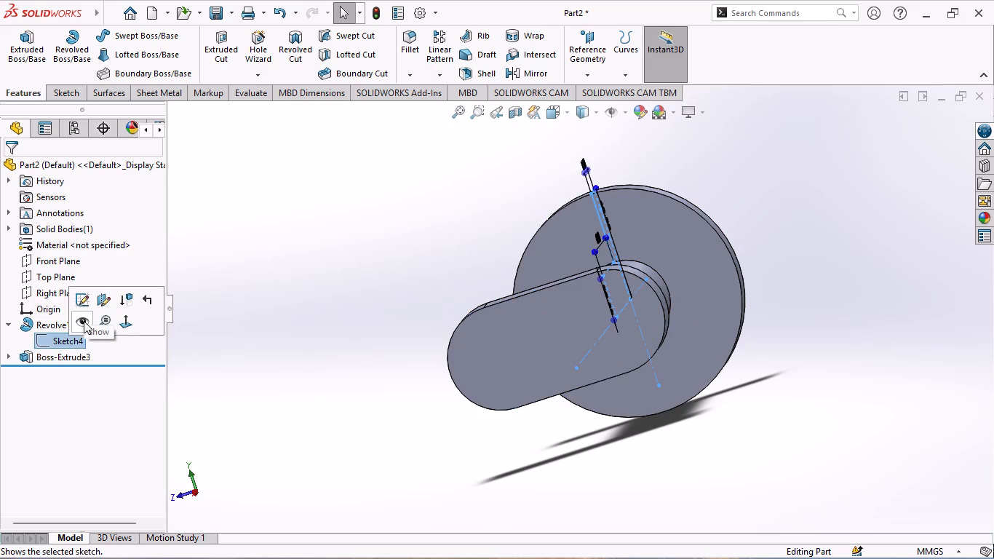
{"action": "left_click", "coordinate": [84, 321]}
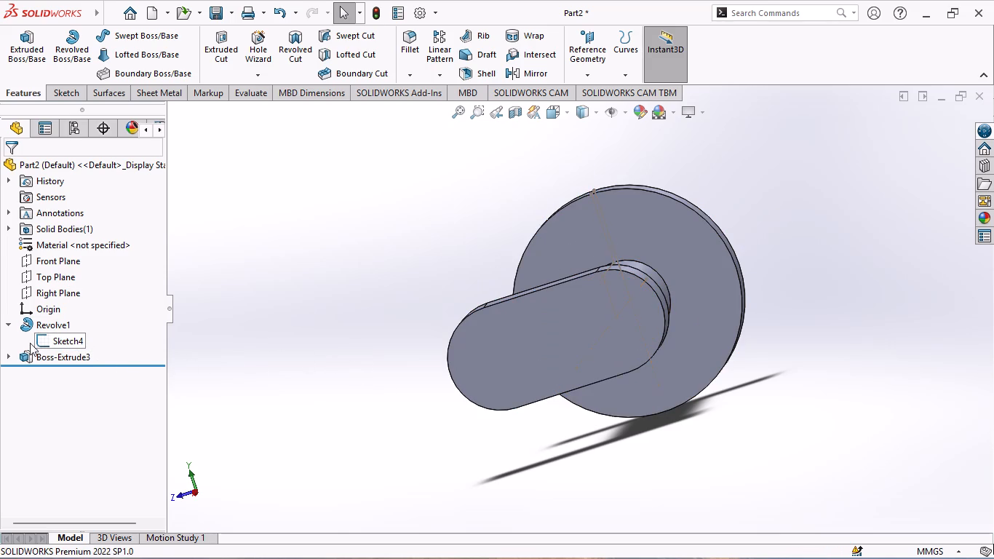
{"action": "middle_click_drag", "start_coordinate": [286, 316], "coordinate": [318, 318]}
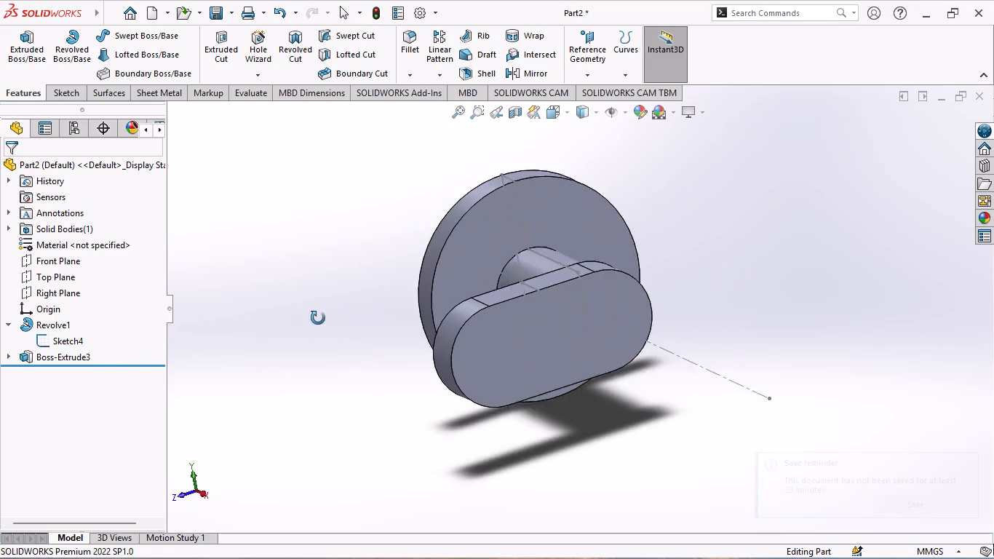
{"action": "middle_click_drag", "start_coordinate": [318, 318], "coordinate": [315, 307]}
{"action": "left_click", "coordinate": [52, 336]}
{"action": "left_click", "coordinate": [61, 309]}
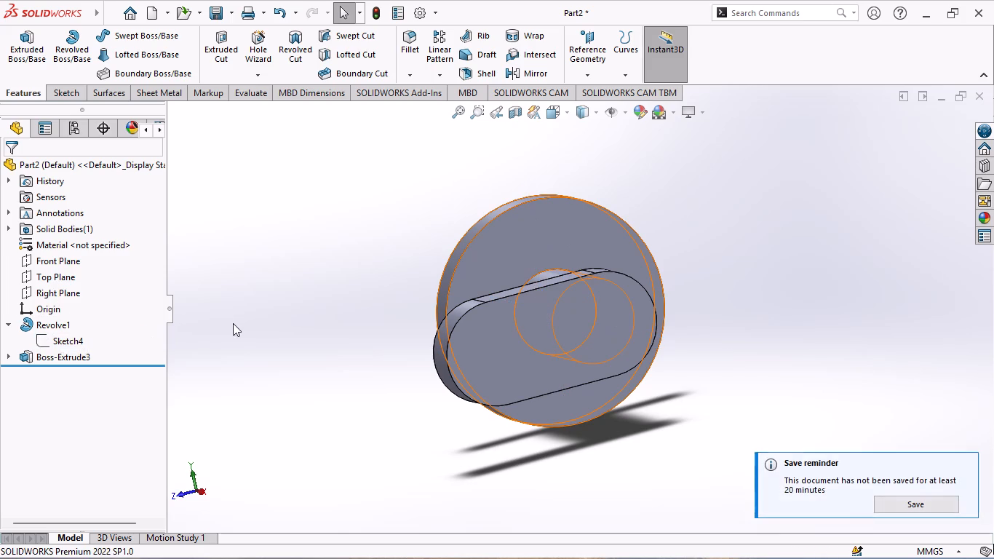
Show the slot profile sketch belonging to the boss extrusion in the model.
{"action": "left_click", "coordinate": [5, 354]}
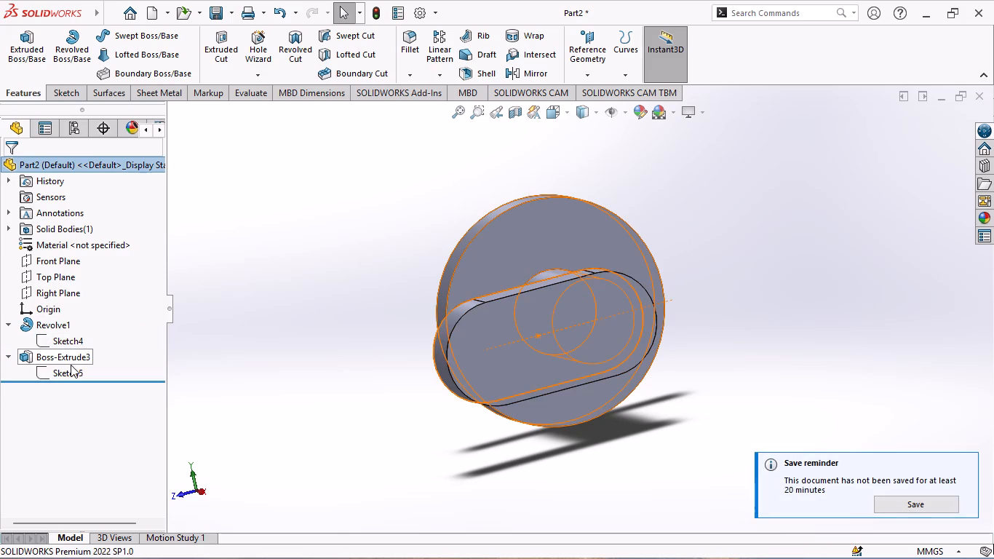
{"action": "left_click", "coordinate": [71, 371]}
{"action": "left_click", "coordinate": [83, 347]}
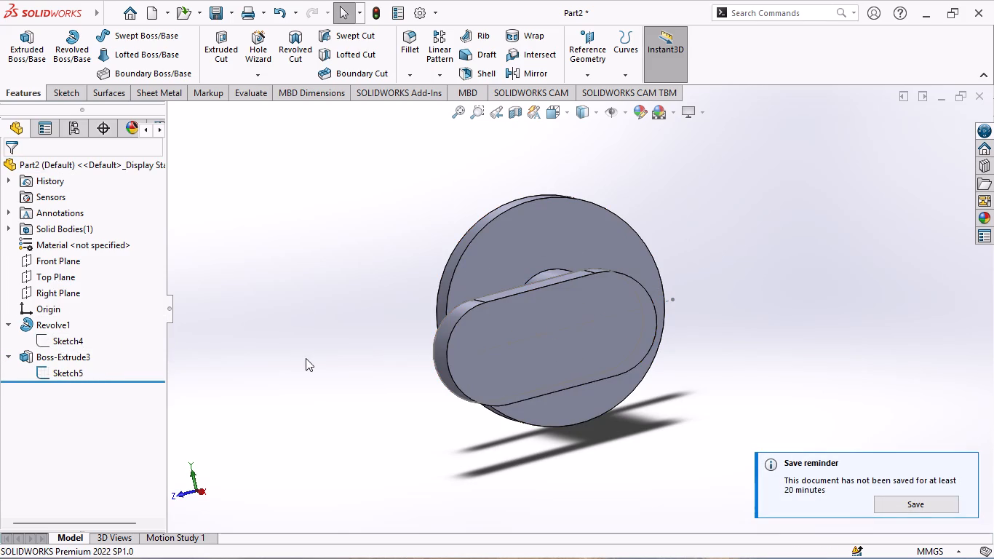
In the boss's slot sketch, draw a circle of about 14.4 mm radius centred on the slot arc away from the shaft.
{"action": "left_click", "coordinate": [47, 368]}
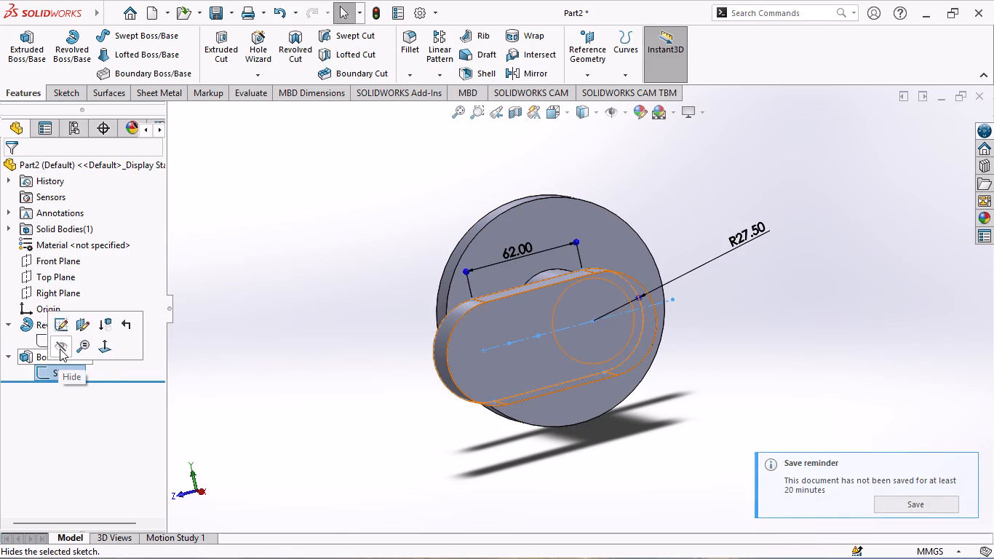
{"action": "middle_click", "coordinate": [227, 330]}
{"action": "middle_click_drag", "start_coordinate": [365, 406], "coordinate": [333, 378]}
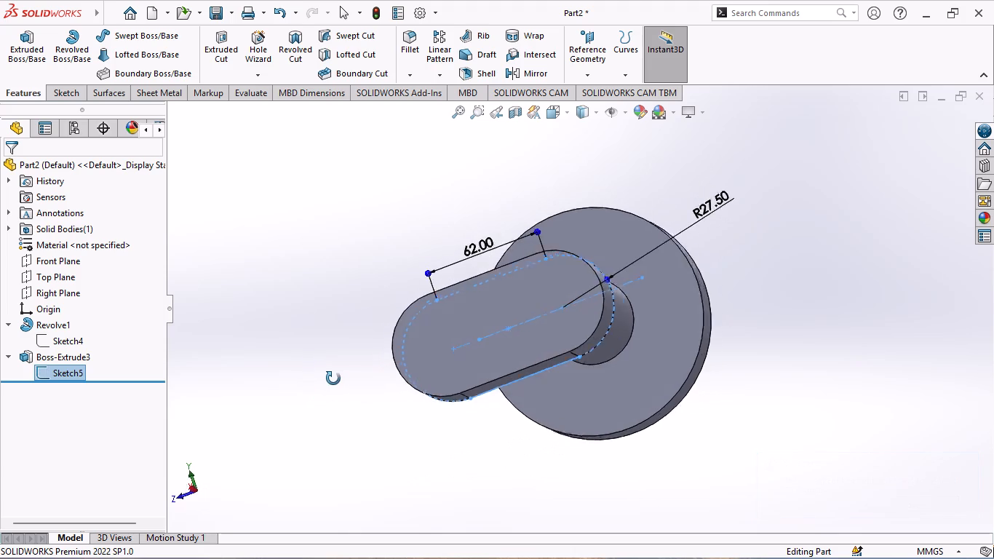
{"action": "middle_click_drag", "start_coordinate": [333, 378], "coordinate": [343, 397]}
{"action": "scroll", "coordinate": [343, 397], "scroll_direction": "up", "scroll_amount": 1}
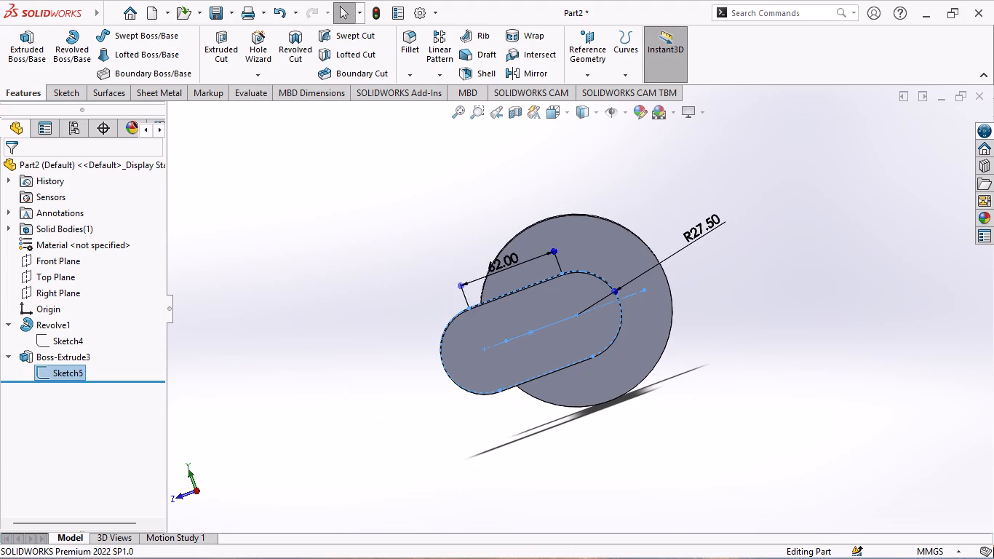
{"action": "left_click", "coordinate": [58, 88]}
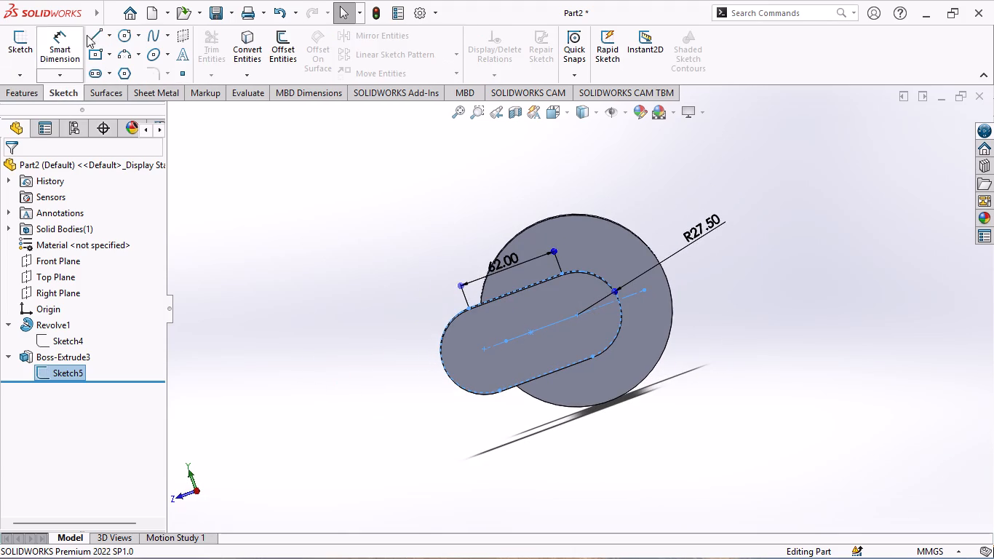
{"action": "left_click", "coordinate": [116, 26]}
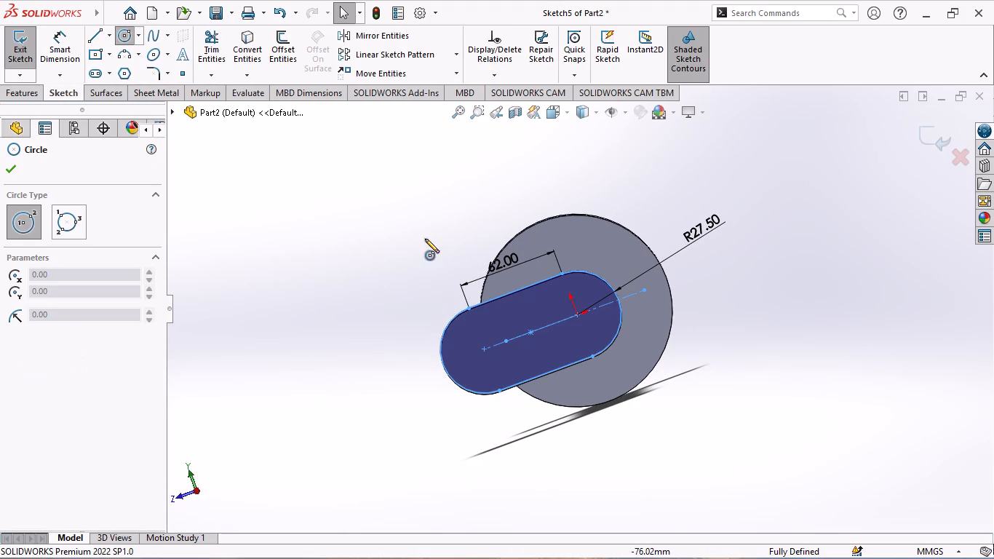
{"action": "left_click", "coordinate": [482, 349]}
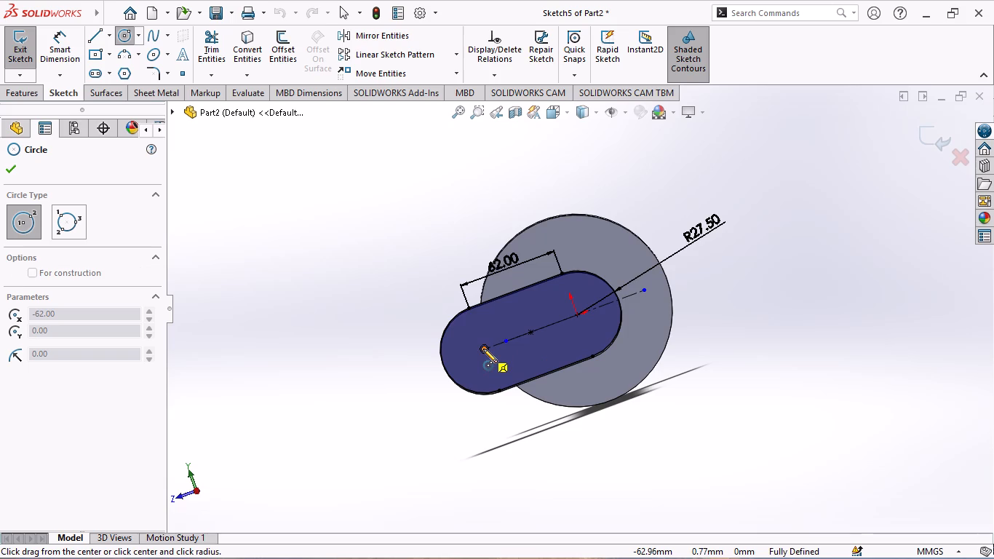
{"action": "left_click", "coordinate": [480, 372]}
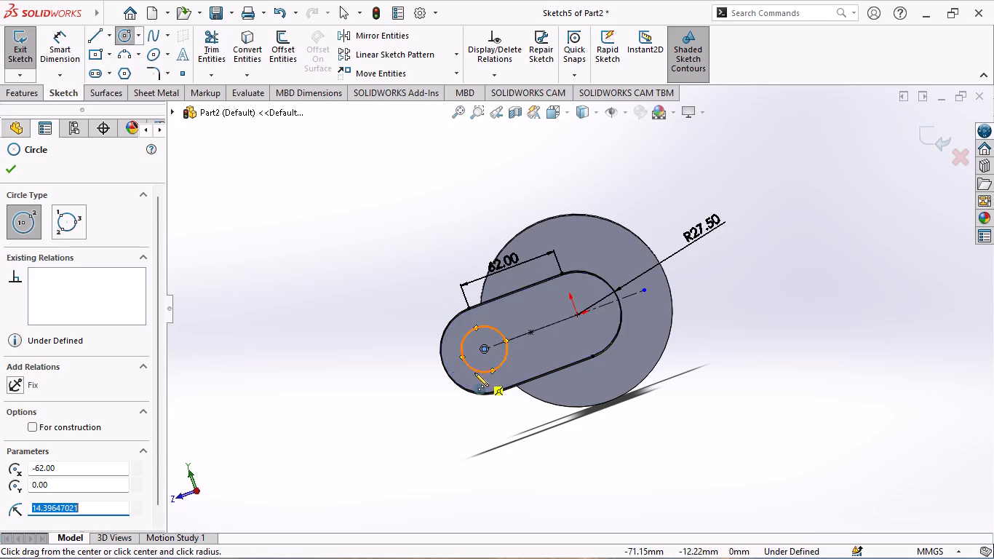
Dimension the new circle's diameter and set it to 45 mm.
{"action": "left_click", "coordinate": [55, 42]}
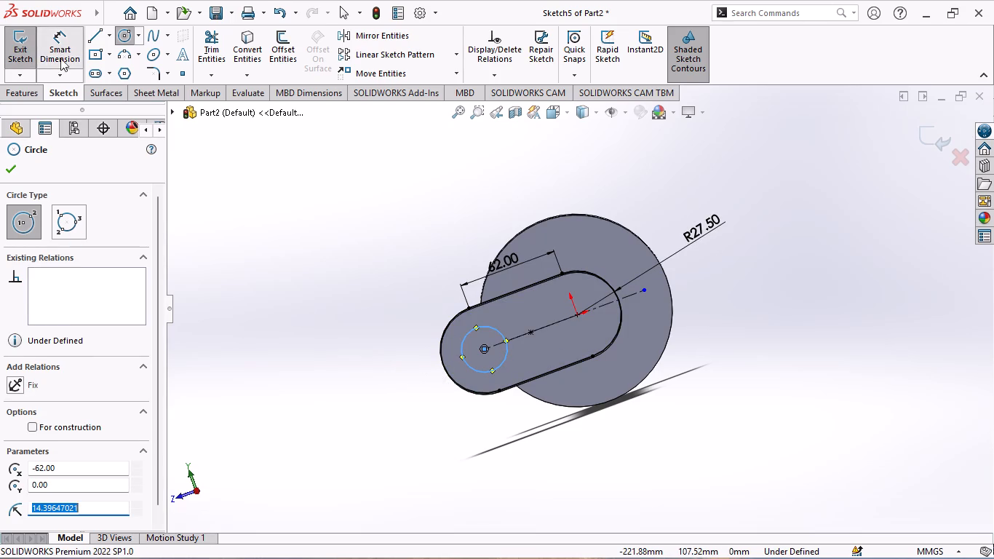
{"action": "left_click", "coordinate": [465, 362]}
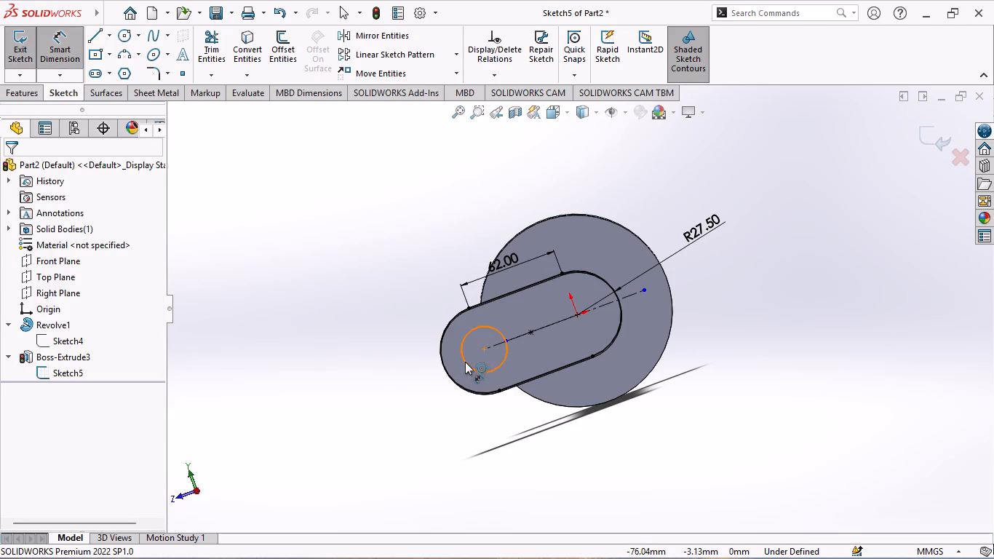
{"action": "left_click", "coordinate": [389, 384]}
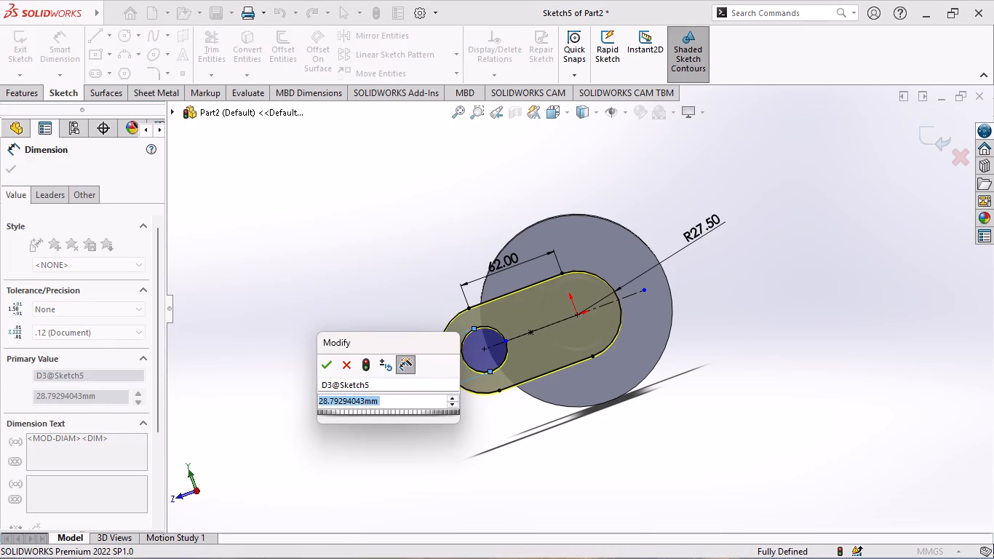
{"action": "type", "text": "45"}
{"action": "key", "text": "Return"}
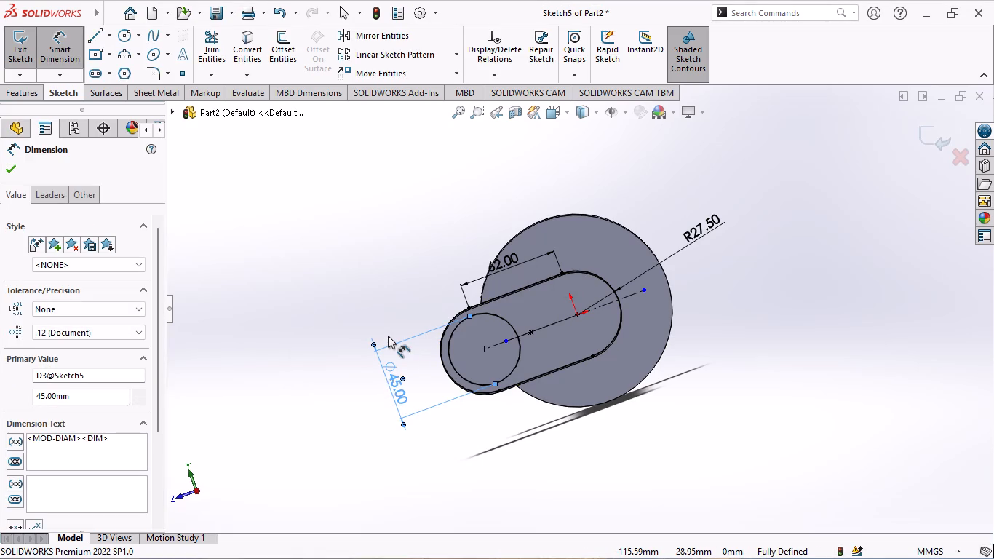
Examine the circle in the slot sketch against the boss, shaft and flange from several angles.
{"action": "scroll", "coordinate": [386, 336], "scroll_direction": "up", "scroll_amount": 1}
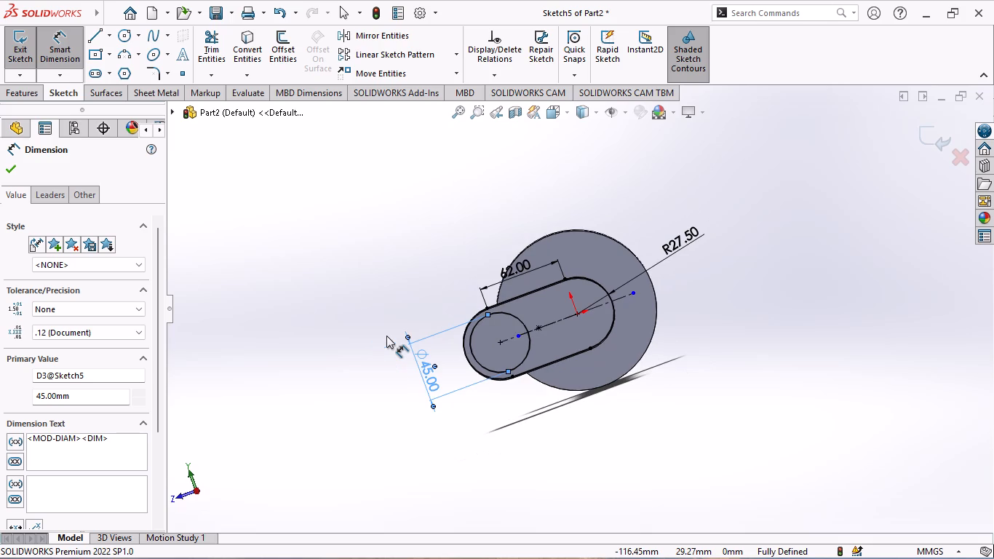
{"action": "middle_click_drag", "start_coordinate": [413, 292], "coordinate": [427, 426]}
{"action": "scroll", "coordinate": [457, 375], "scroll_direction": "down", "scroll_amount": 1}
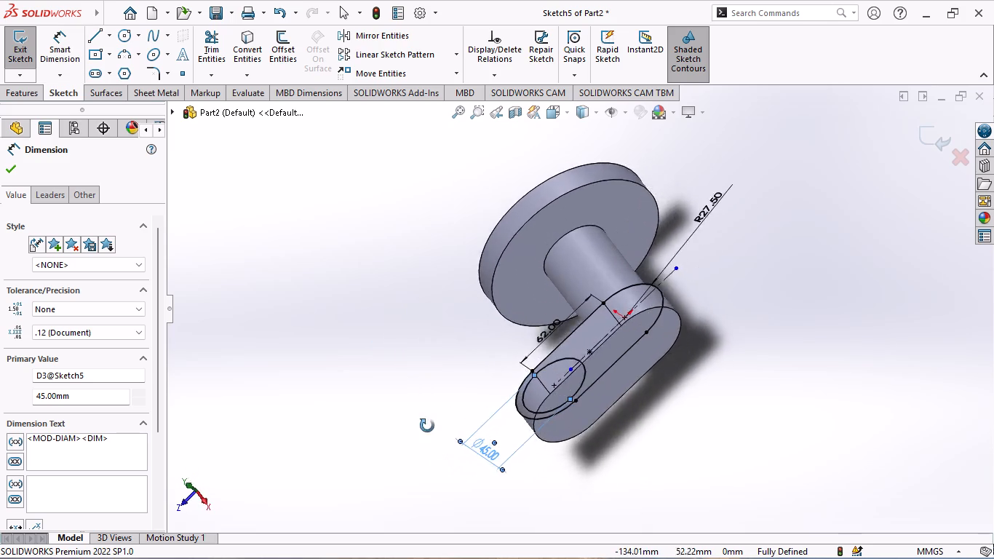
{"action": "middle_click_drag", "start_coordinate": [427, 426], "coordinate": [549, 437]}
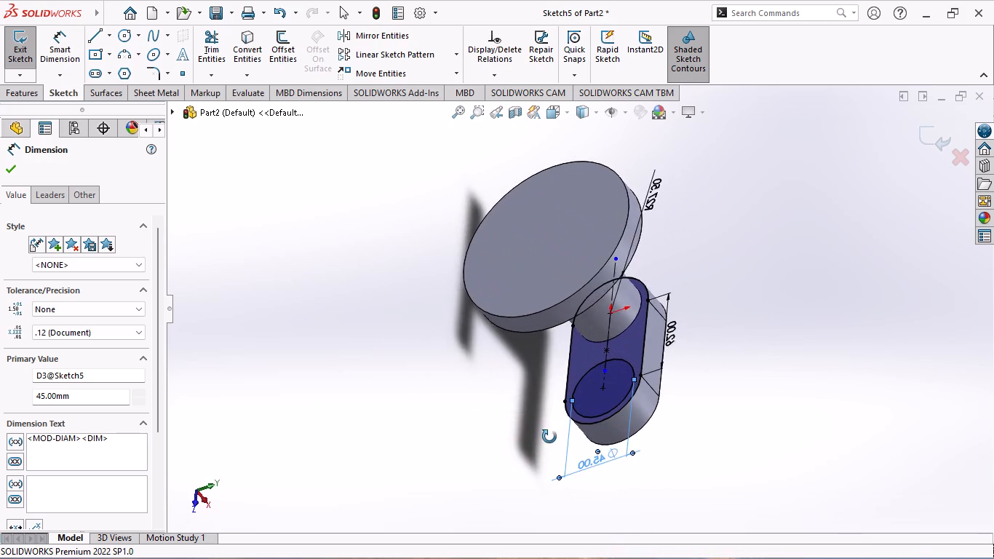
{"action": "middle_click_drag", "start_coordinate": [549, 437], "coordinate": [446, 334]}
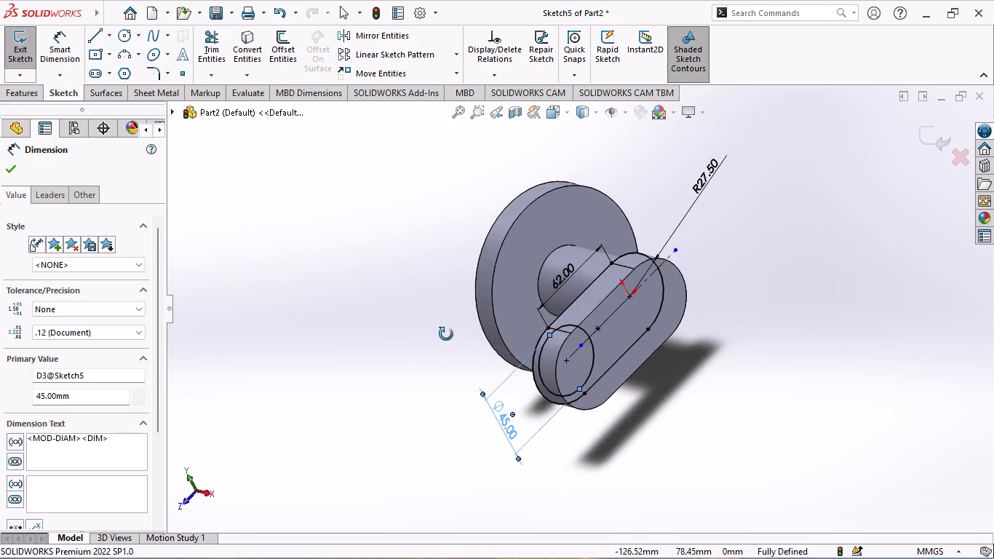
{"action": "middle_click_drag", "start_coordinate": [446, 334], "coordinate": [446, 293]}
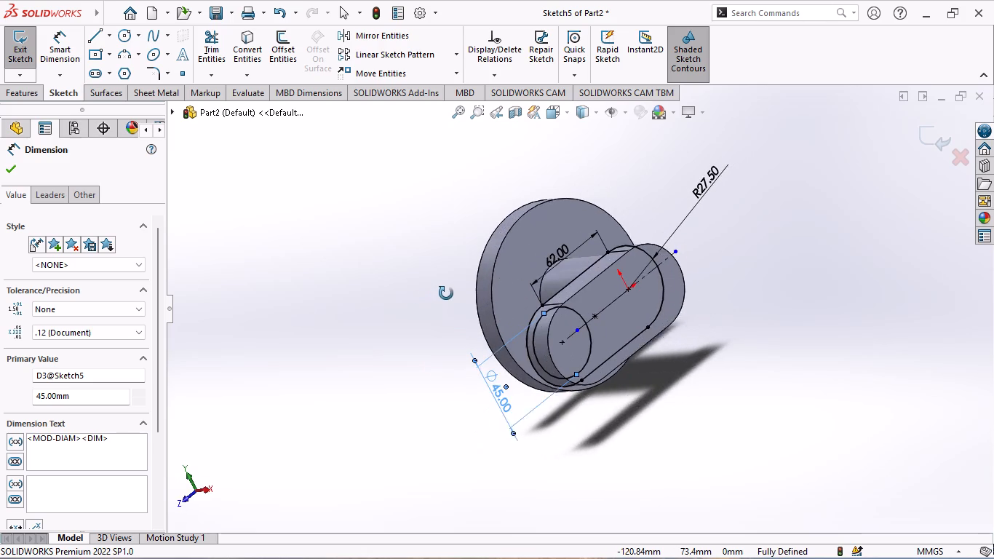
{"action": "middle_click_drag", "start_coordinate": [446, 293], "coordinate": [425, 312]}
{"action": "scroll", "coordinate": [425, 312], "scroll_direction": "up", "scroll_amount": 1}
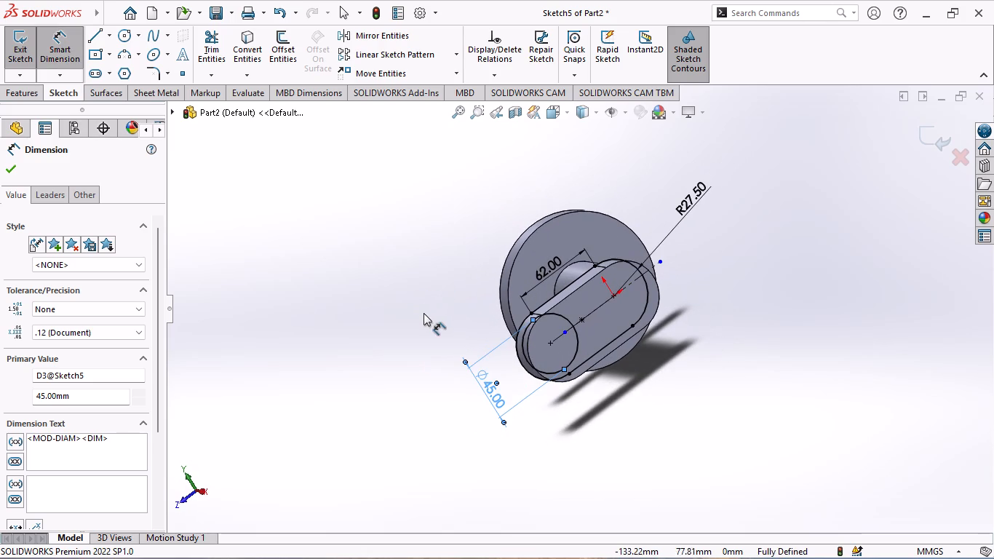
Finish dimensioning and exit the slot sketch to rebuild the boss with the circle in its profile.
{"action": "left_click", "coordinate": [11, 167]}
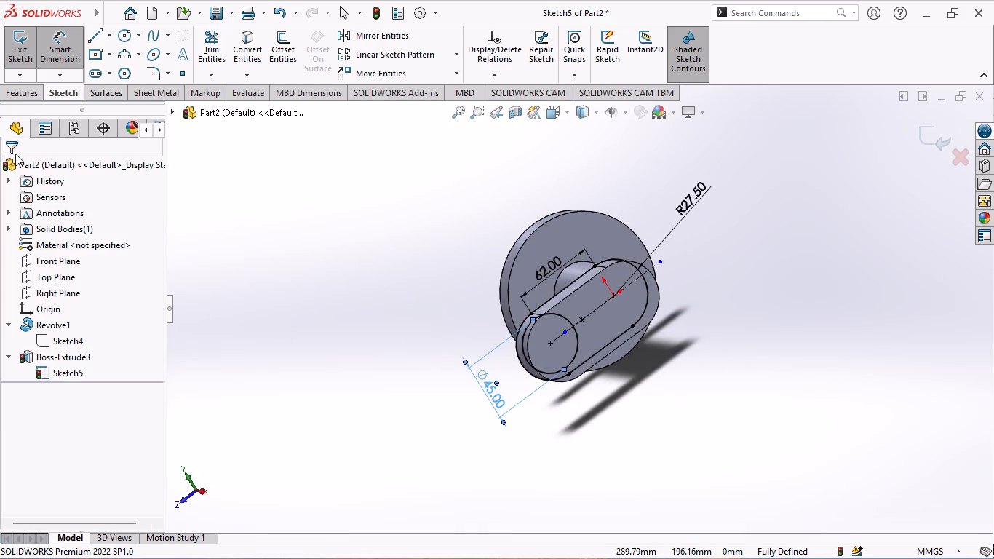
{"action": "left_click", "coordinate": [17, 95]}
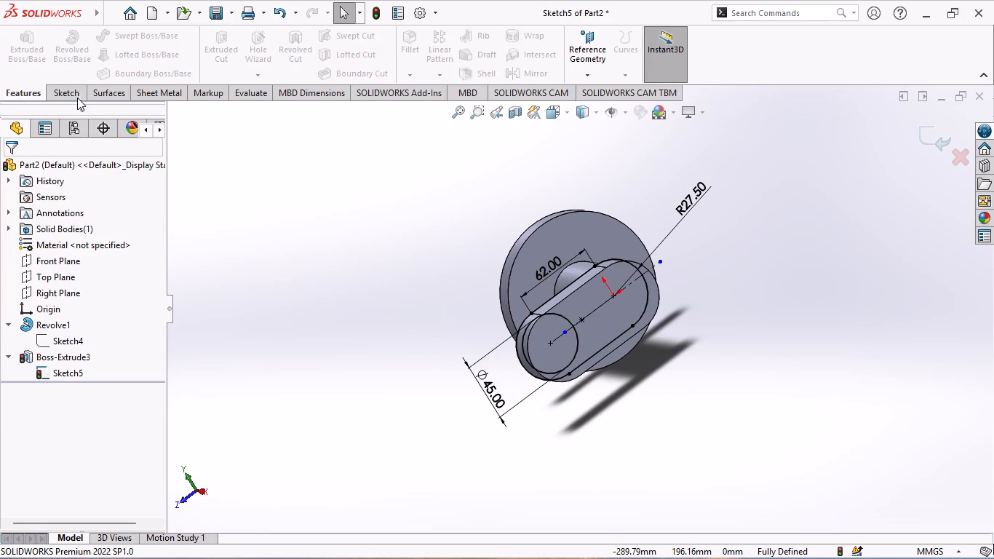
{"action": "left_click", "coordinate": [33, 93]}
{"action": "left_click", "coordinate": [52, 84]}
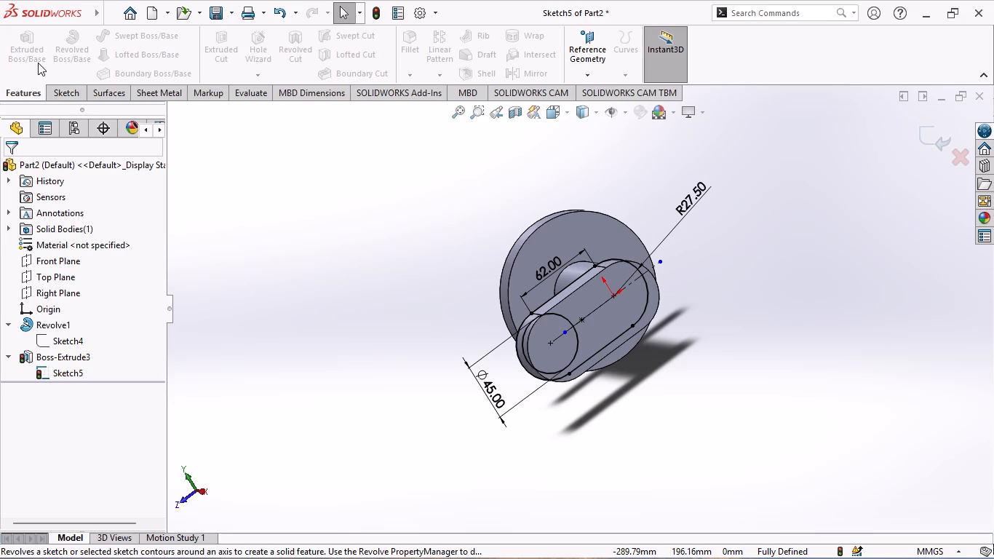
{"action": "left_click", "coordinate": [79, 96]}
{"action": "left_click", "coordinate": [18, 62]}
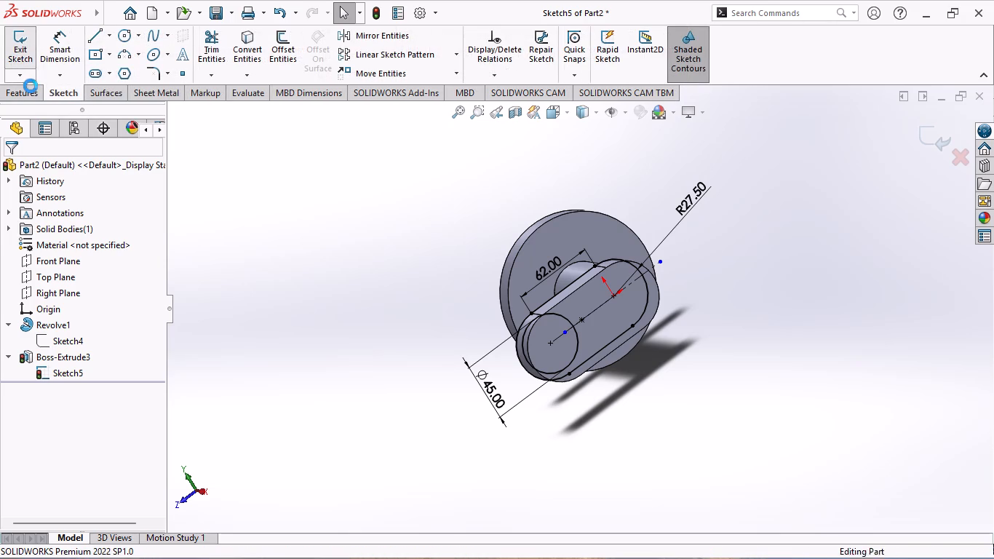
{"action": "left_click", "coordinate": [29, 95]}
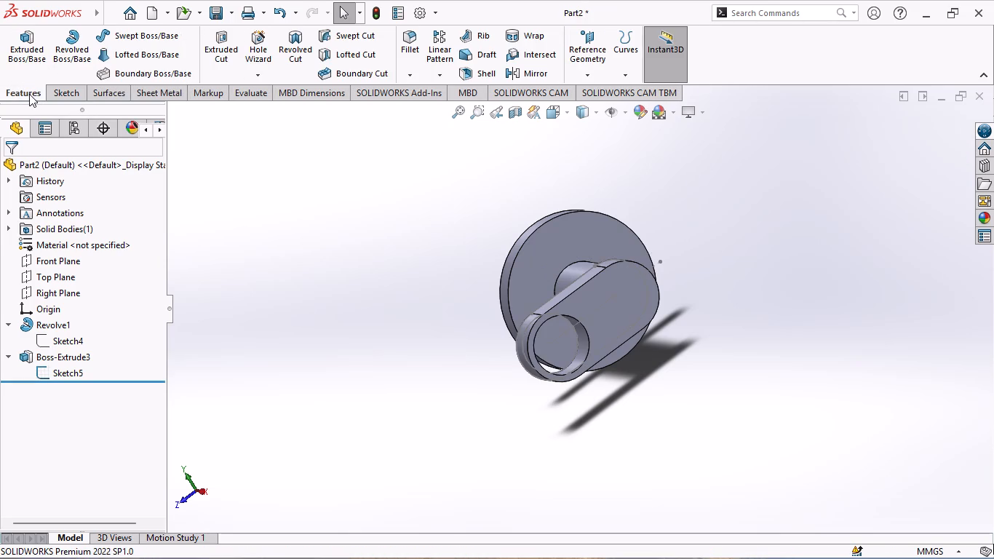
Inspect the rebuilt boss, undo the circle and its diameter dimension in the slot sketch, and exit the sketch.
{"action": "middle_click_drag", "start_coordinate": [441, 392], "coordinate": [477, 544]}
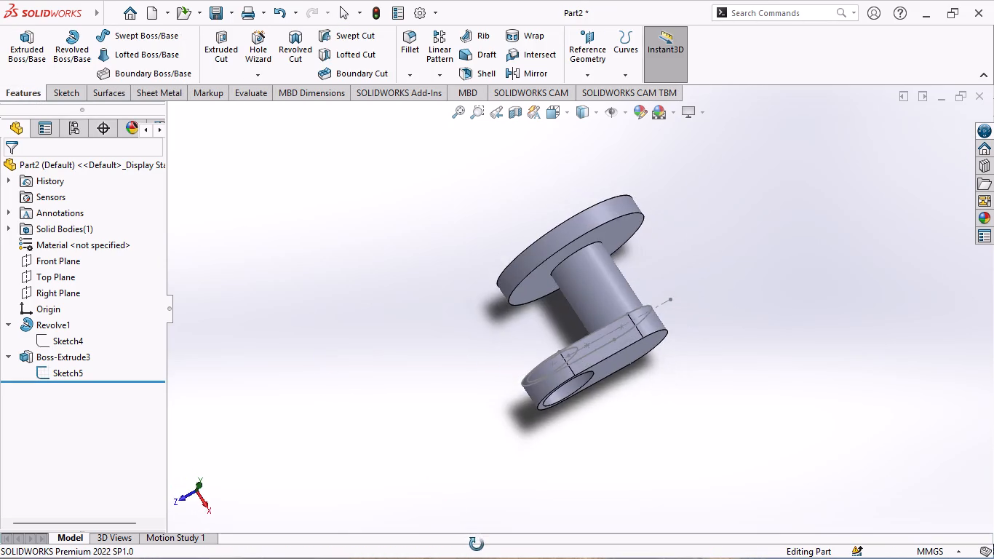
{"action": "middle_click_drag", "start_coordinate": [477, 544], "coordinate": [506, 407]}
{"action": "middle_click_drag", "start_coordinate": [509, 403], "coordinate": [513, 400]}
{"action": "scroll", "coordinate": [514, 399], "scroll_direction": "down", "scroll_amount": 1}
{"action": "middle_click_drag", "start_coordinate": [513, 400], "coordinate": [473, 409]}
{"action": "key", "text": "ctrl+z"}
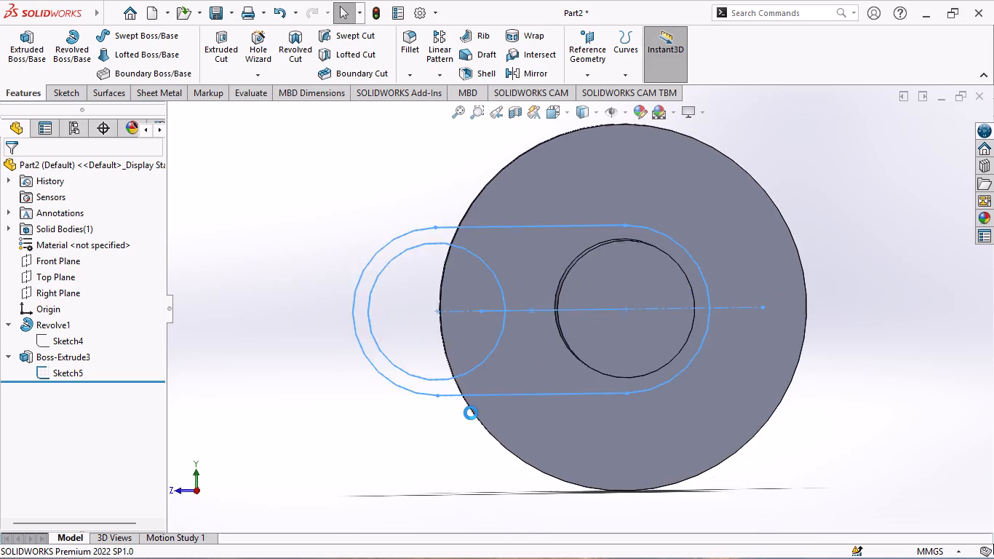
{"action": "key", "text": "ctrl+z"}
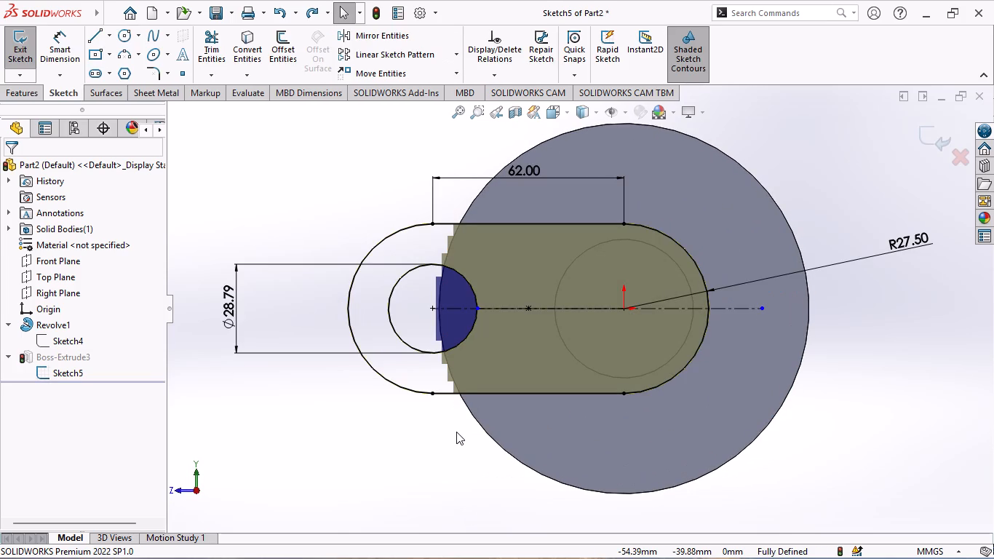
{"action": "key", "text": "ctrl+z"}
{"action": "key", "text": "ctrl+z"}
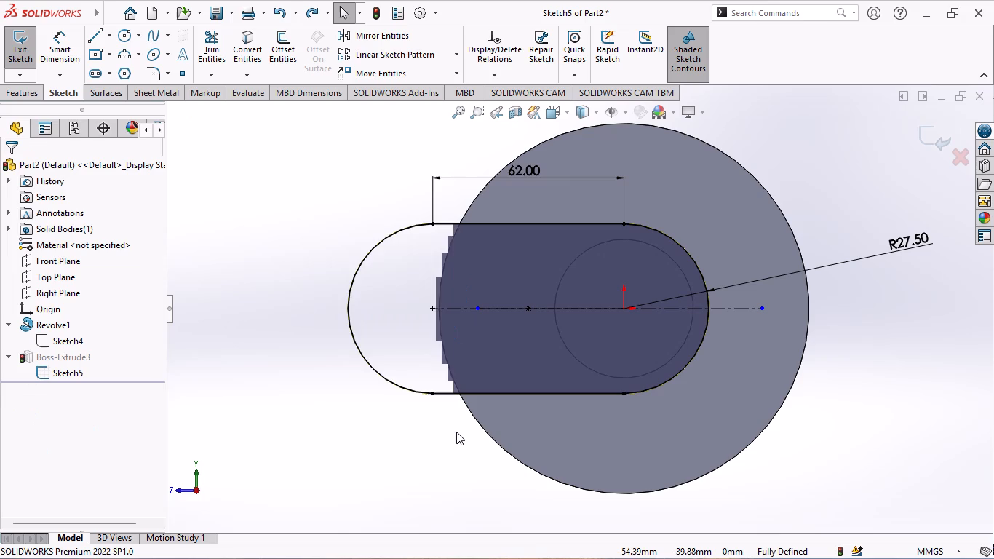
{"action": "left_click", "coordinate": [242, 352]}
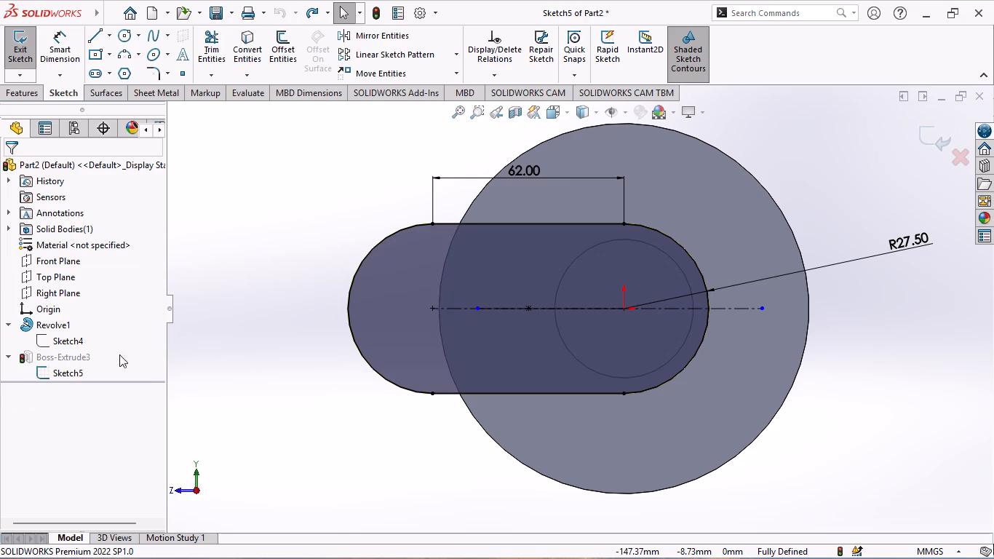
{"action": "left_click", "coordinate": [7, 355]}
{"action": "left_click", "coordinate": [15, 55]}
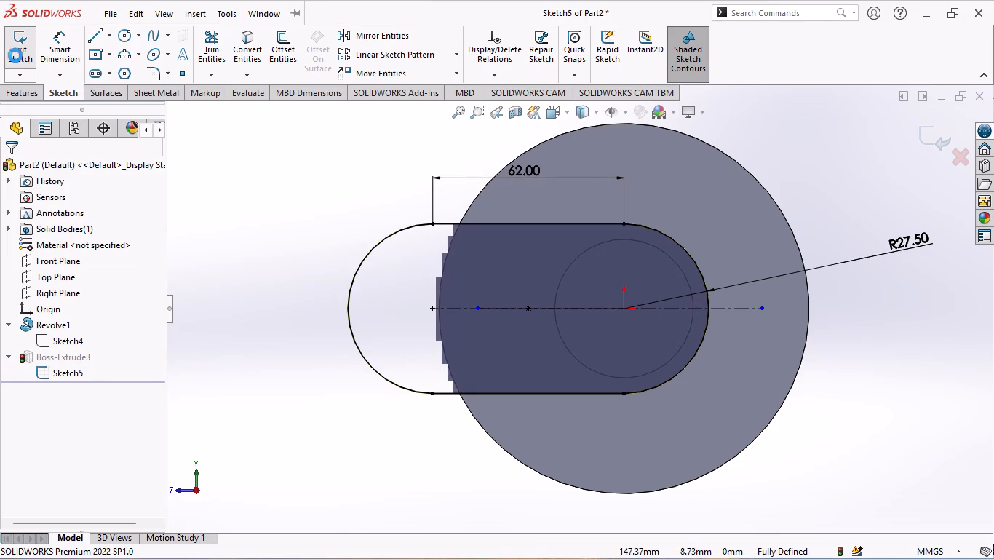
Select the revolve's profile sketch and examine its dimensions against the flange, shaft and slot boss from several angles.
{"action": "scroll", "coordinate": [302, 326], "scroll_direction": "up", "scroll_amount": 1}
{"action": "middle_click_drag", "start_coordinate": [298, 306], "coordinate": [330, 376]}
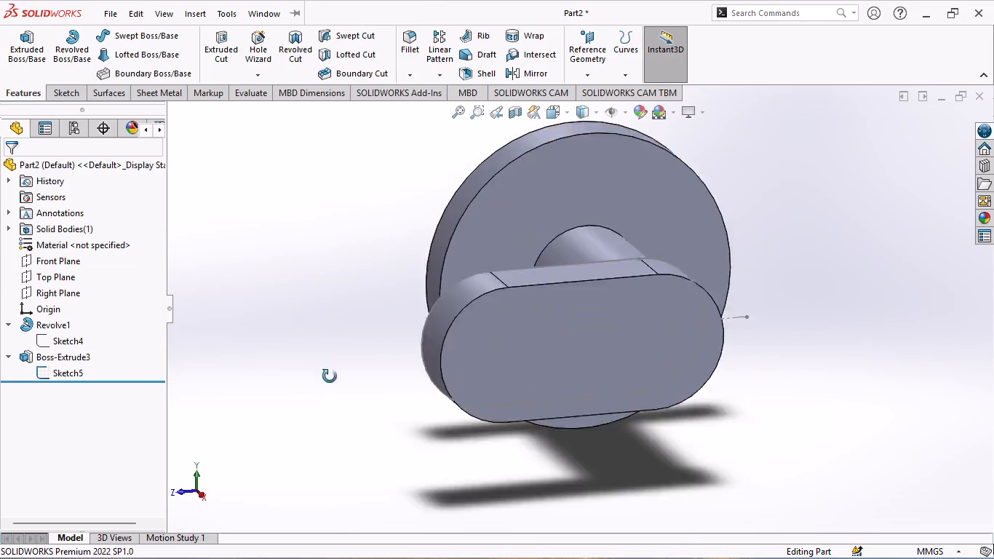
{"action": "middle_click_drag", "start_coordinate": [330, 376], "coordinate": [378, 434]}
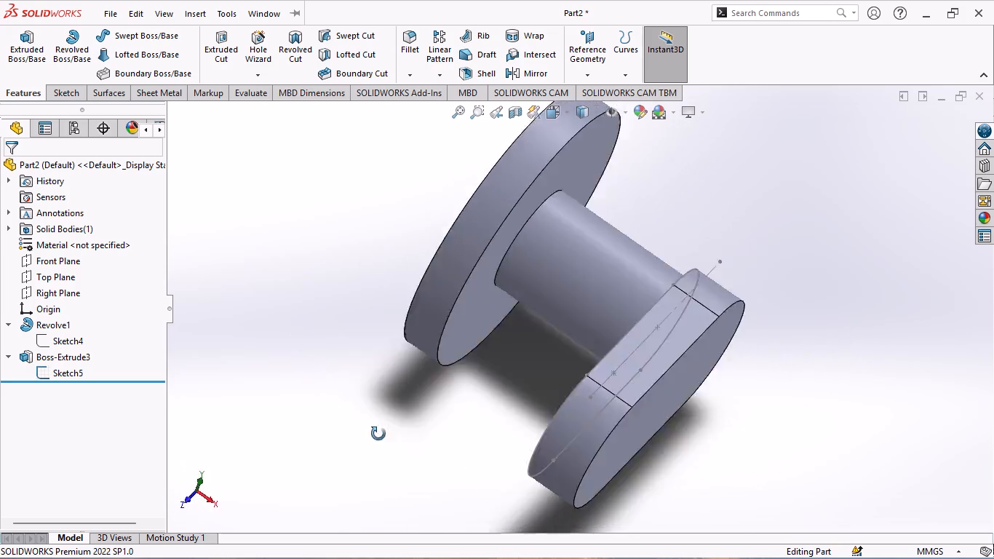
{"action": "middle_click_drag", "start_coordinate": [378, 434], "coordinate": [288, 386]}
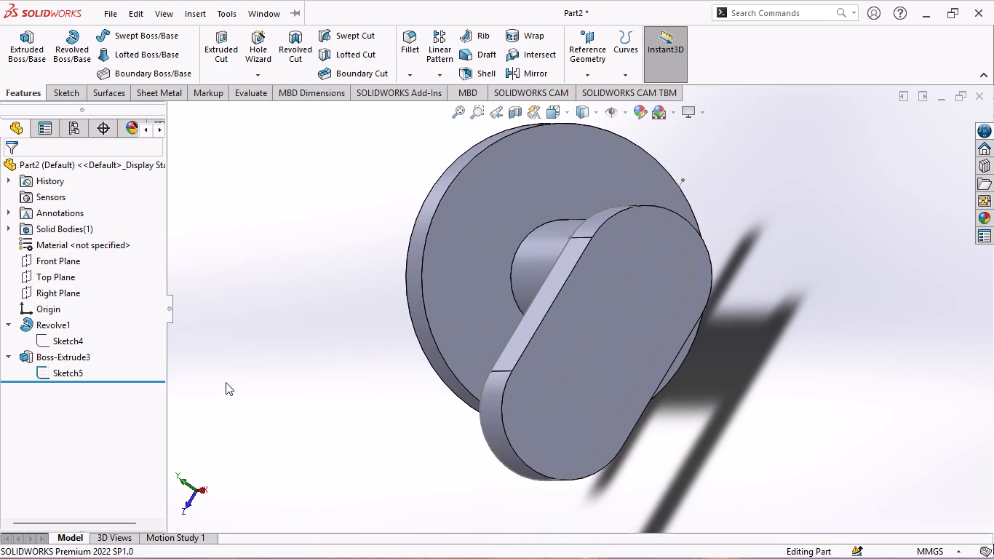
{"action": "left_click", "coordinate": [60, 341]}
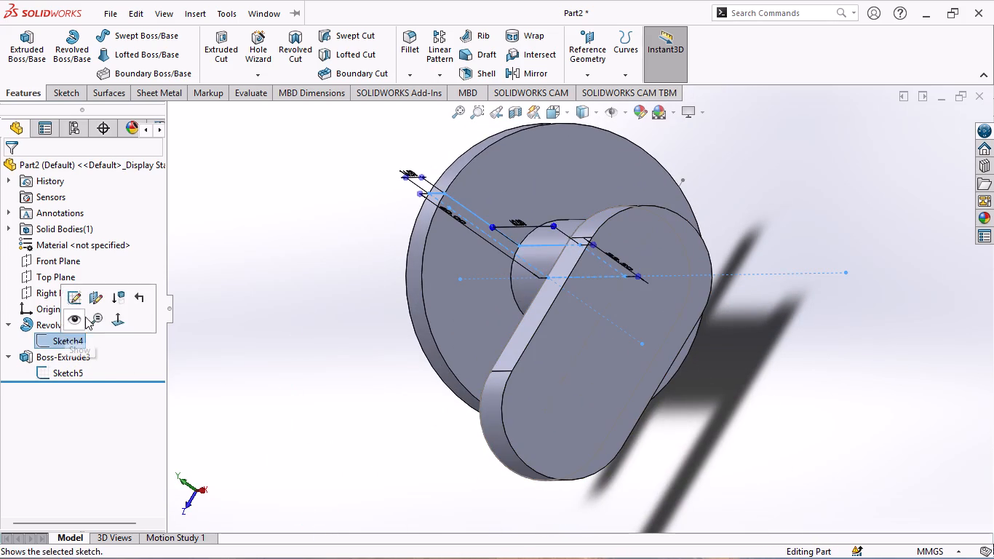
{"action": "middle_click_drag", "start_coordinate": [286, 304], "coordinate": [314, 264]}
{"action": "middle_click", "coordinate": [333, 230]}
{"action": "middle_click", "coordinate": [333, 221]}
{"action": "middle_click_drag", "start_coordinate": [338, 274], "coordinate": [346, 325]}
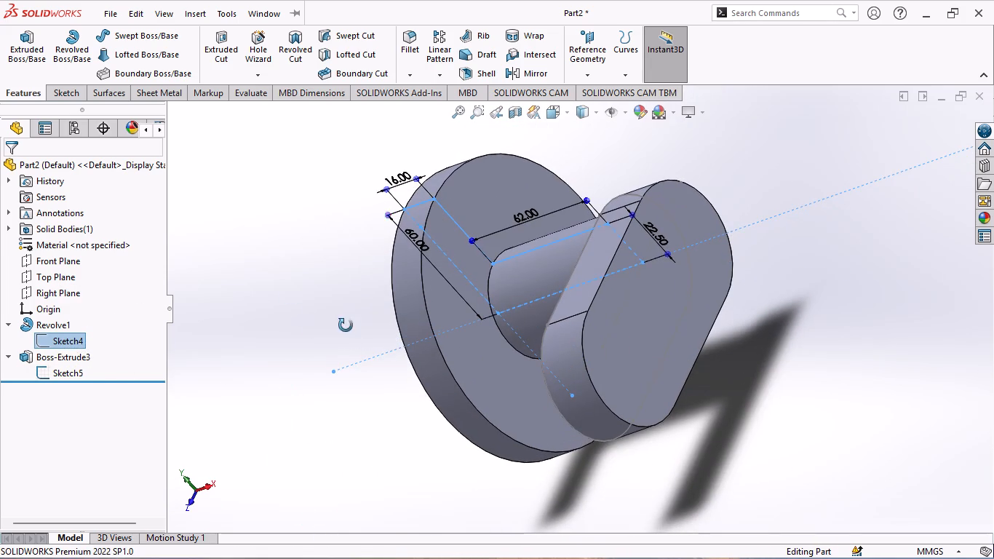
{"action": "middle_click_drag", "start_coordinate": [346, 325], "coordinate": [393, 378]}
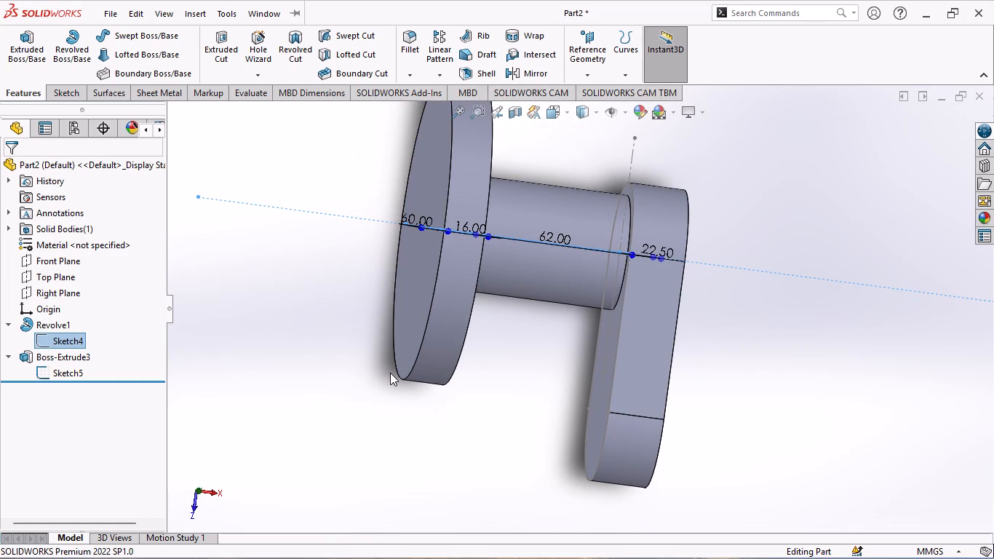
{"action": "middle_click_drag", "start_coordinate": [725, 378], "coordinate": [676, 304]}
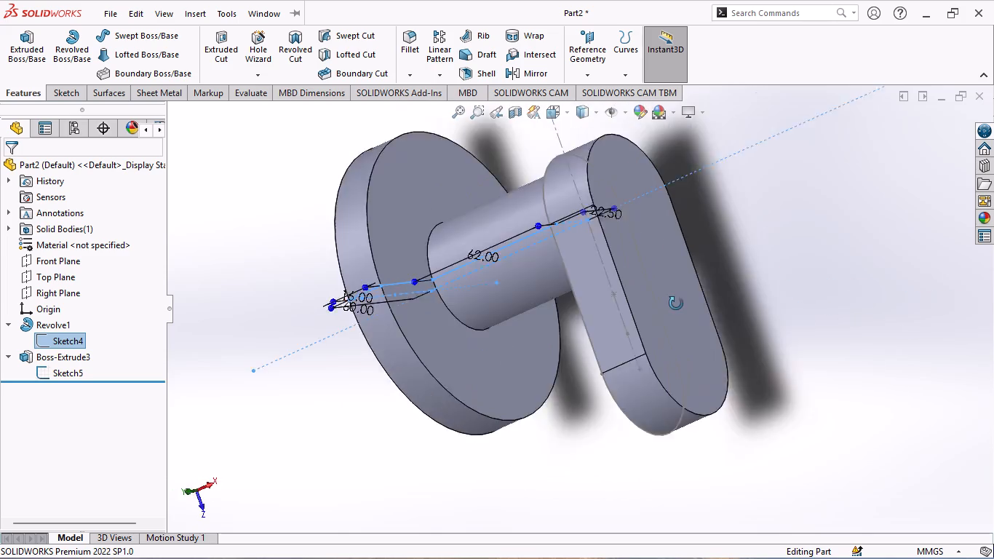
Set the straight length dimension in the slot boss's sketch to 40 mm.
{"action": "middle_click_drag", "start_coordinate": [676, 304], "coordinate": [607, 503]}
{"action": "scroll", "coordinate": [584, 501], "scroll_direction": "up", "scroll_amount": 1}
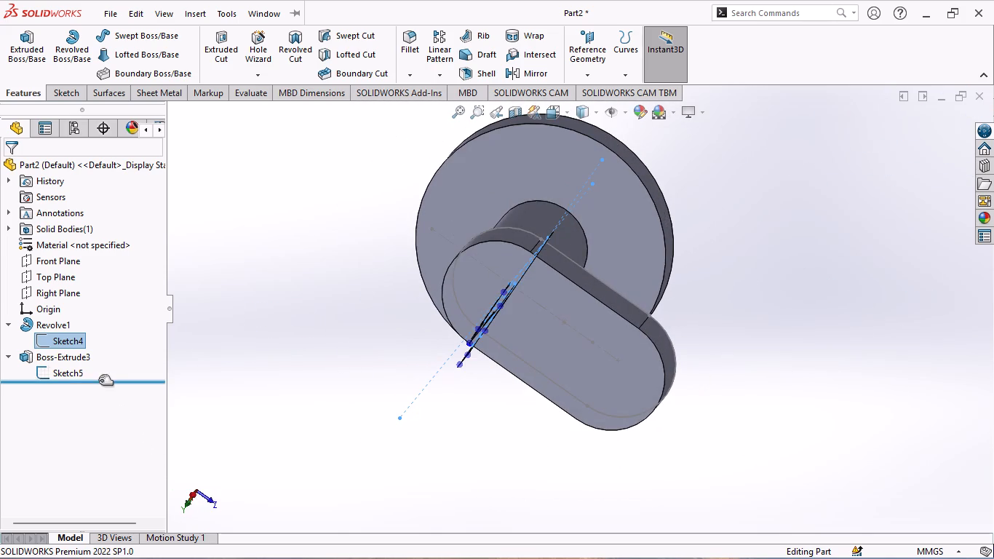
{"action": "left_click", "coordinate": [68, 373]}
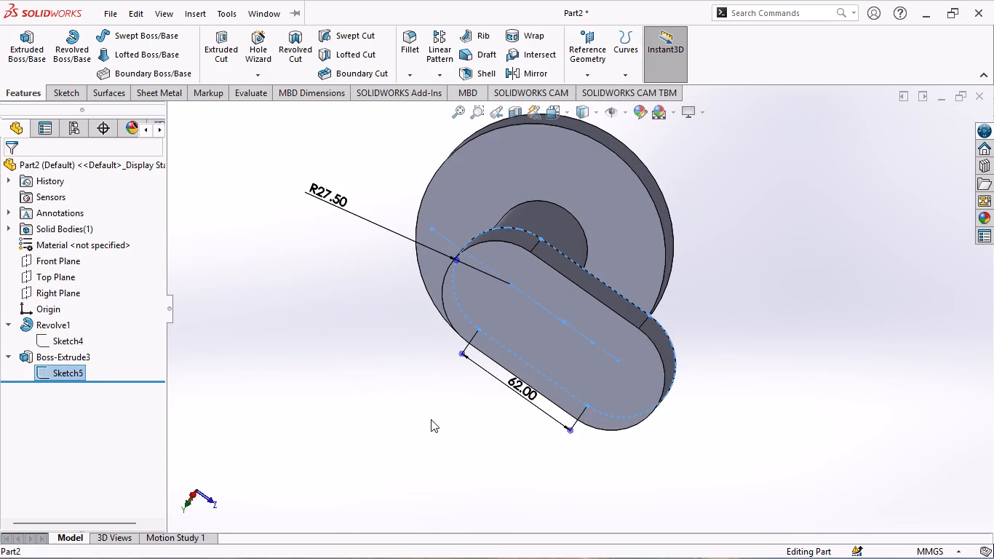
{"action": "middle_click_drag", "start_coordinate": [435, 416], "coordinate": [481, 370]}
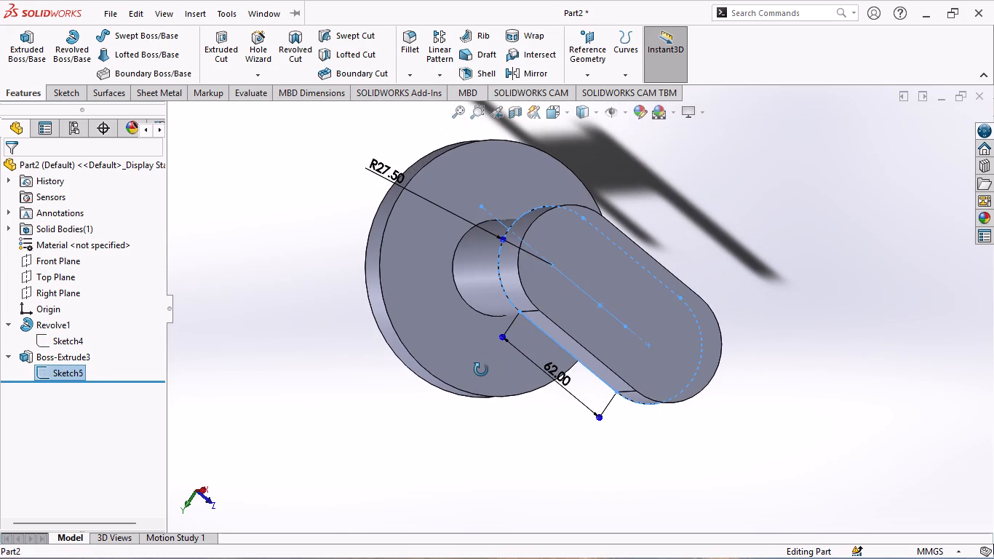
{"action": "middle_click_drag", "start_coordinate": [481, 370], "coordinate": [484, 364]}
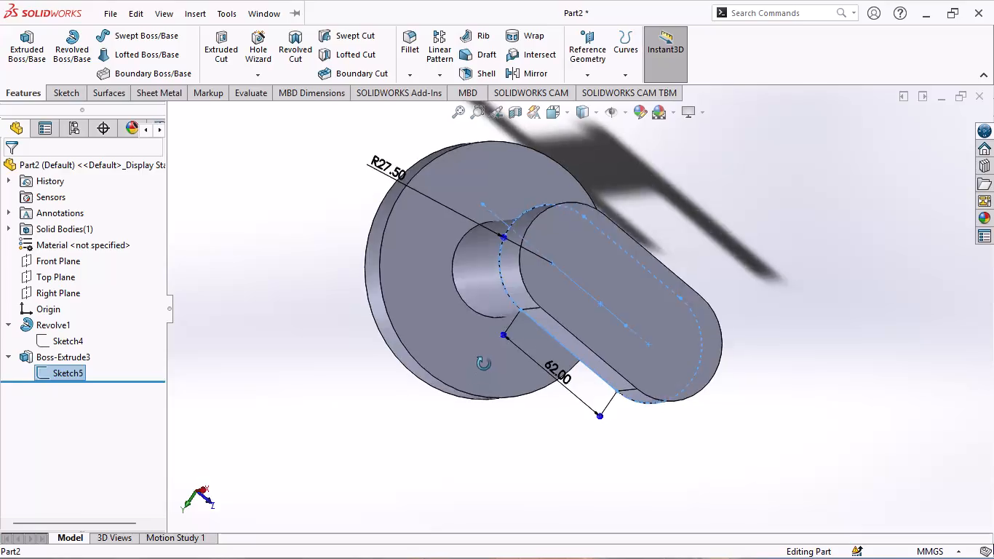
{"action": "middle_click_drag", "start_coordinate": [484, 364], "coordinate": [446, 366]}
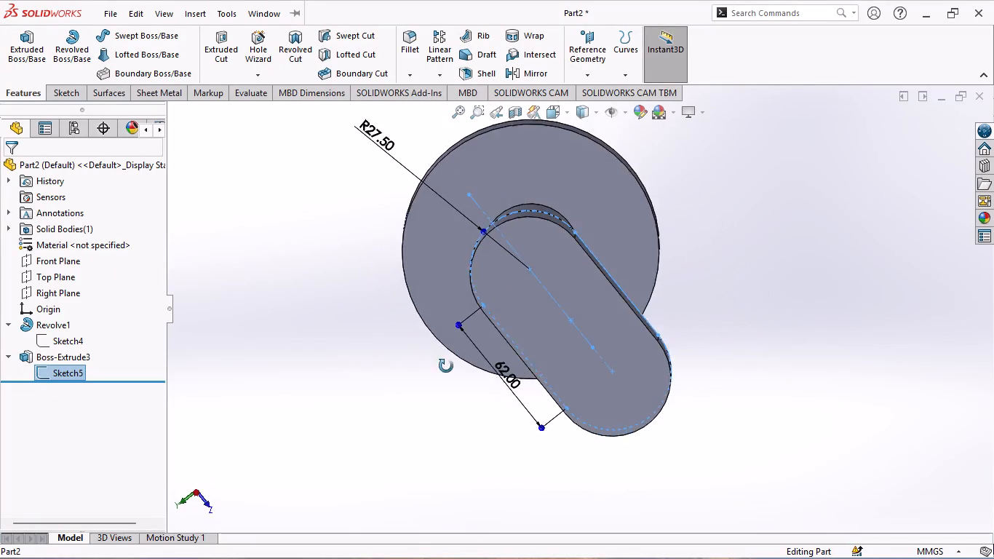
{"action": "middle_click_drag", "start_coordinate": [446, 366], "coordinate": [445, 390]}
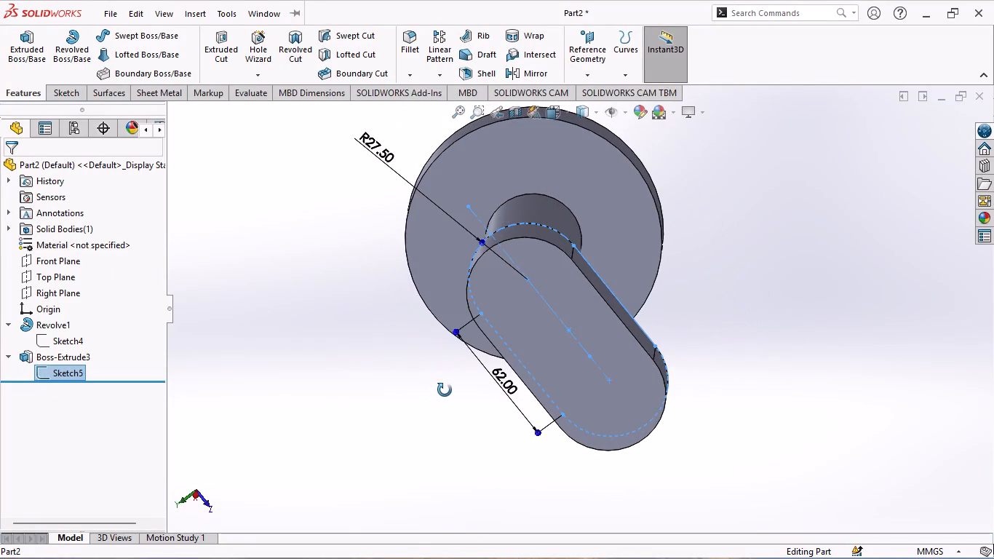
{"action": "middle_click_drag", "start_coordinate": [445, 390], "coordinate": [467, 369]}
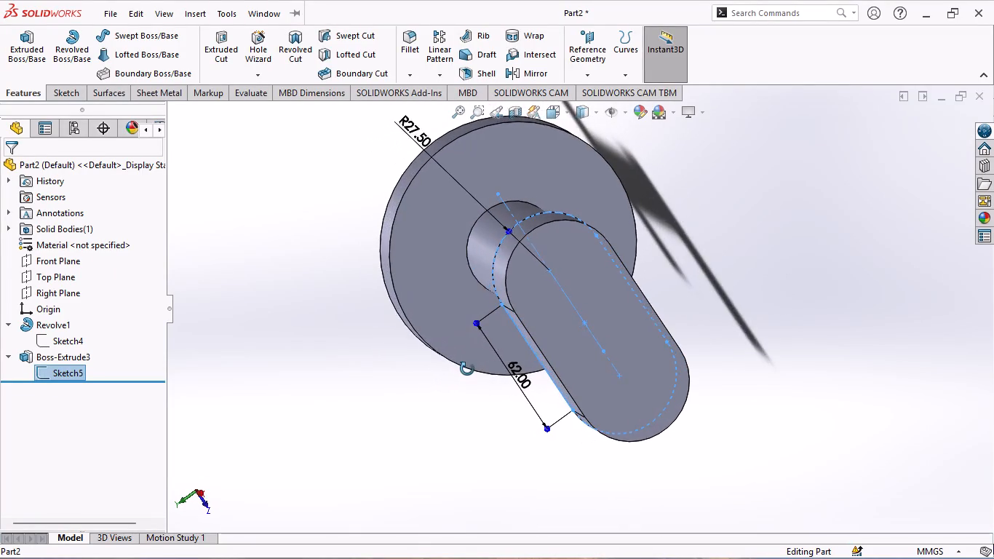
{"action": "middle_click_drag", "start_coordinate": [467, 369], "coordinate": [486, 350]}
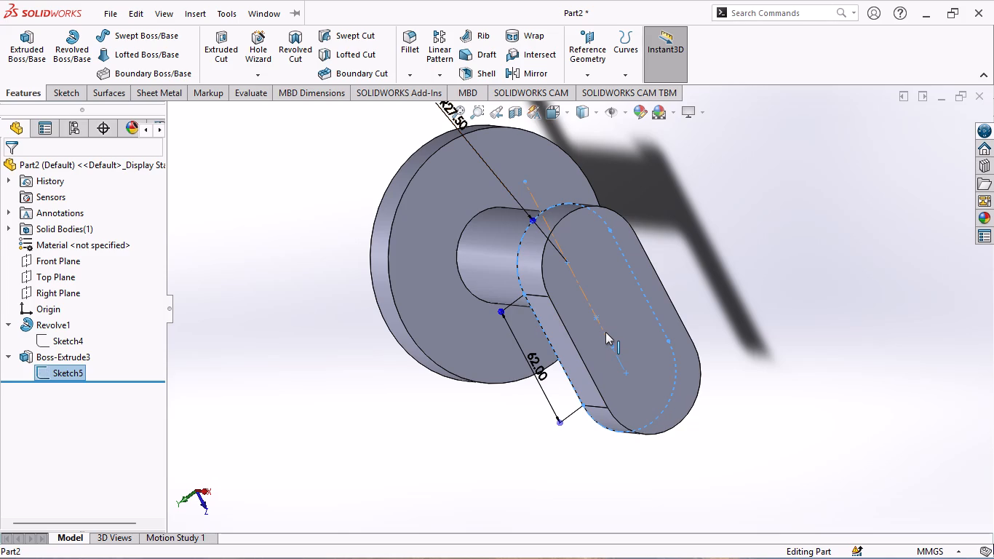
{"action": "double_click", "coordinate": [533, 367]}
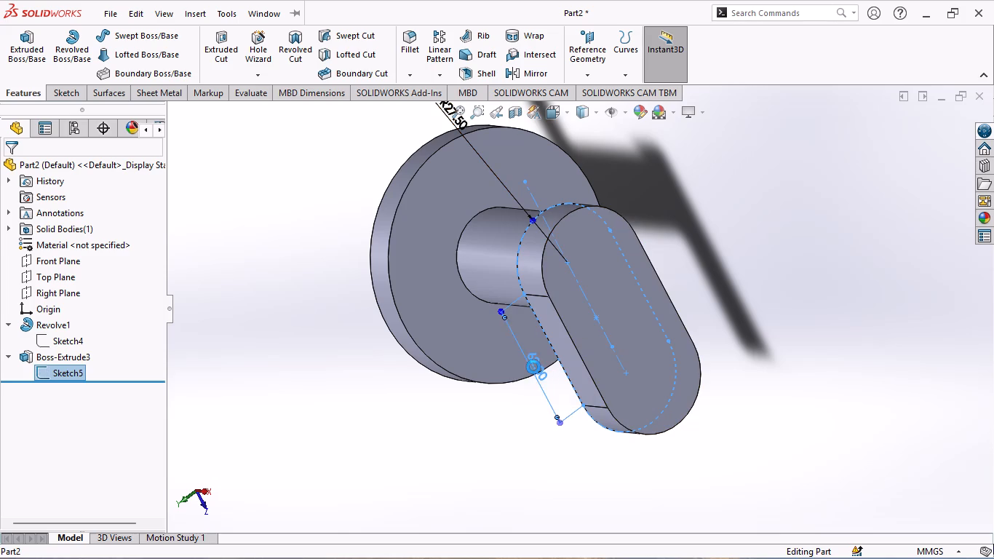
{"action": "key", "text": "4"}
{"action": "key", "text": "0"}
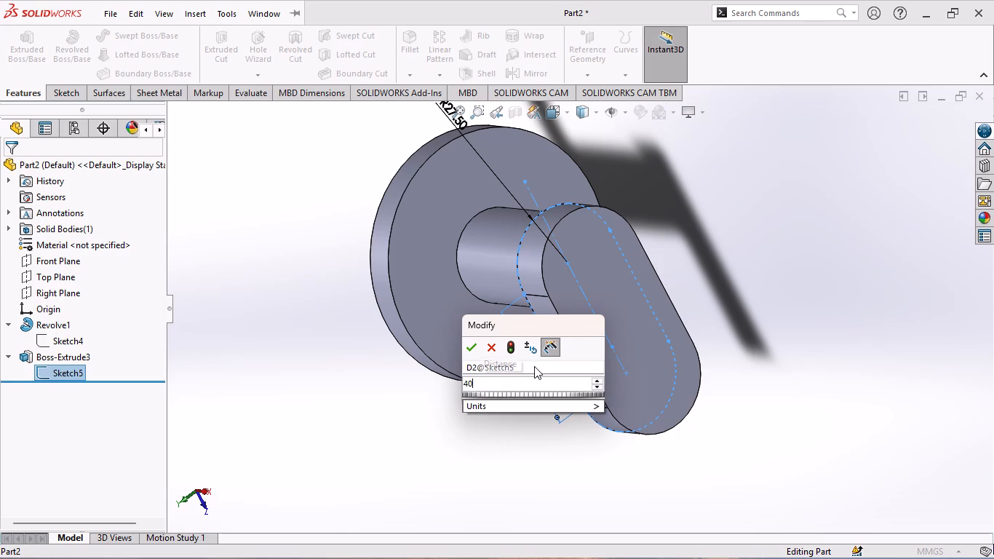
{"action": "key", "text": "Return"}
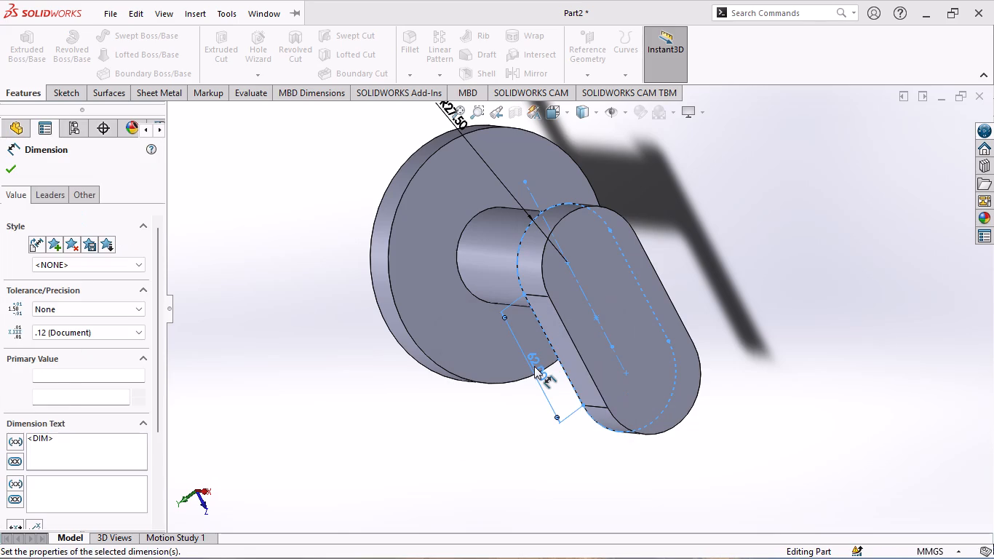
{"action": "left_click", "coordinate": [12, 168]}
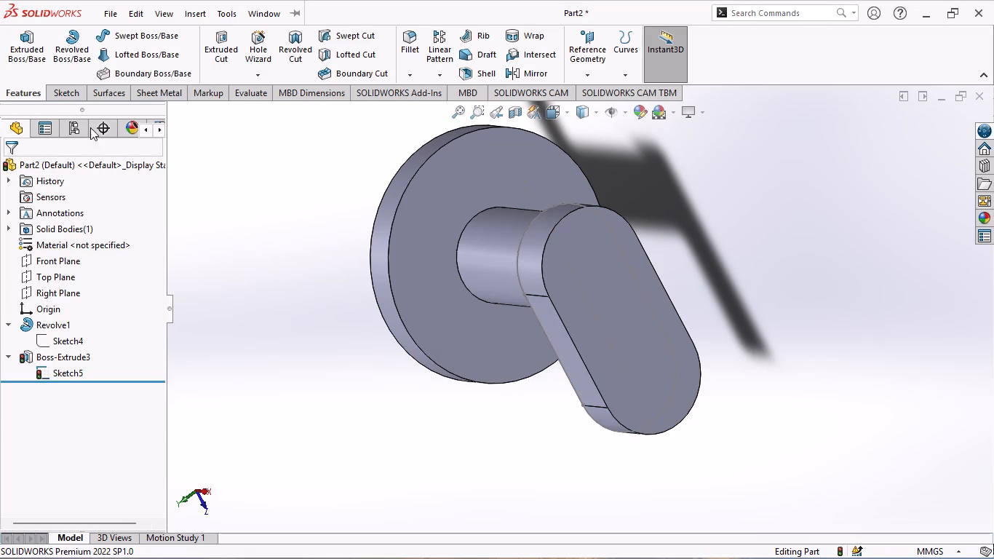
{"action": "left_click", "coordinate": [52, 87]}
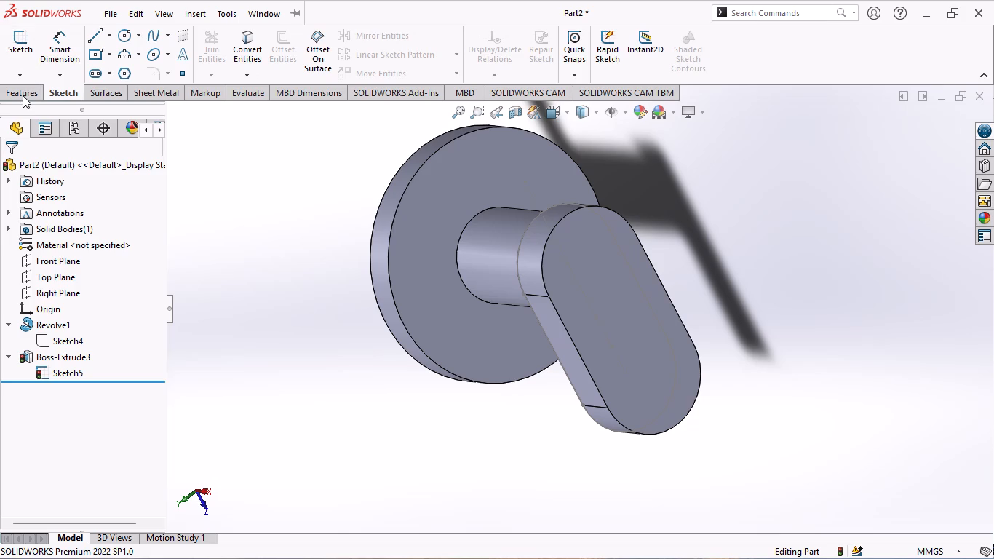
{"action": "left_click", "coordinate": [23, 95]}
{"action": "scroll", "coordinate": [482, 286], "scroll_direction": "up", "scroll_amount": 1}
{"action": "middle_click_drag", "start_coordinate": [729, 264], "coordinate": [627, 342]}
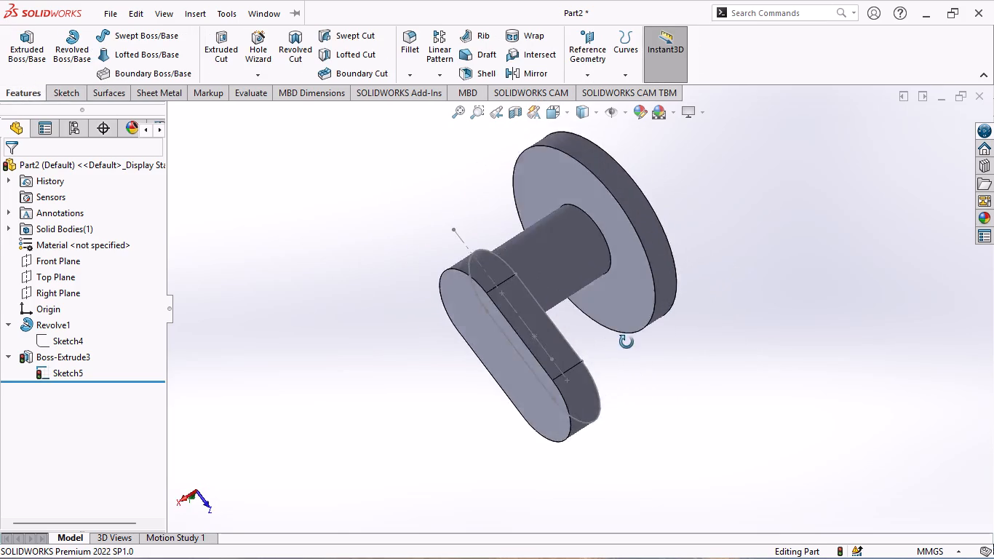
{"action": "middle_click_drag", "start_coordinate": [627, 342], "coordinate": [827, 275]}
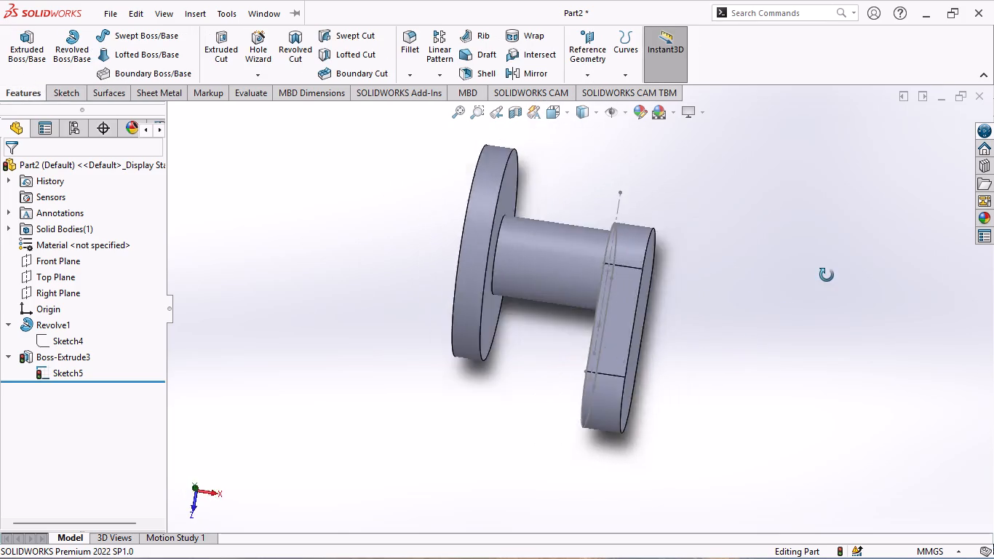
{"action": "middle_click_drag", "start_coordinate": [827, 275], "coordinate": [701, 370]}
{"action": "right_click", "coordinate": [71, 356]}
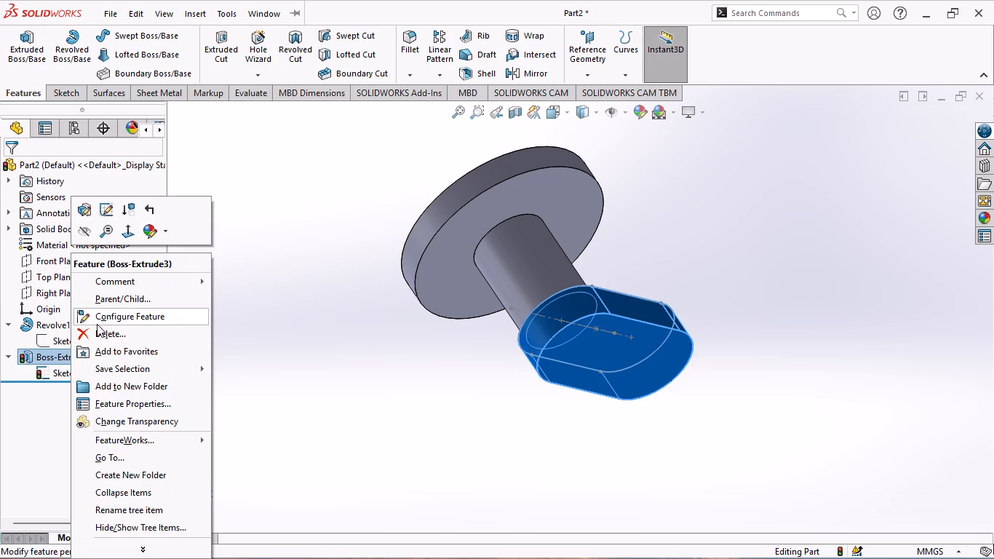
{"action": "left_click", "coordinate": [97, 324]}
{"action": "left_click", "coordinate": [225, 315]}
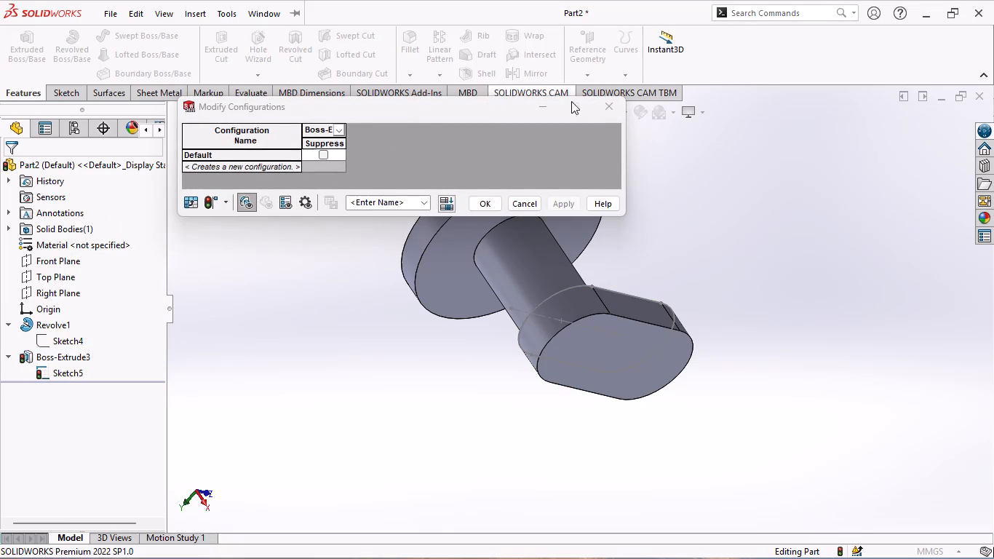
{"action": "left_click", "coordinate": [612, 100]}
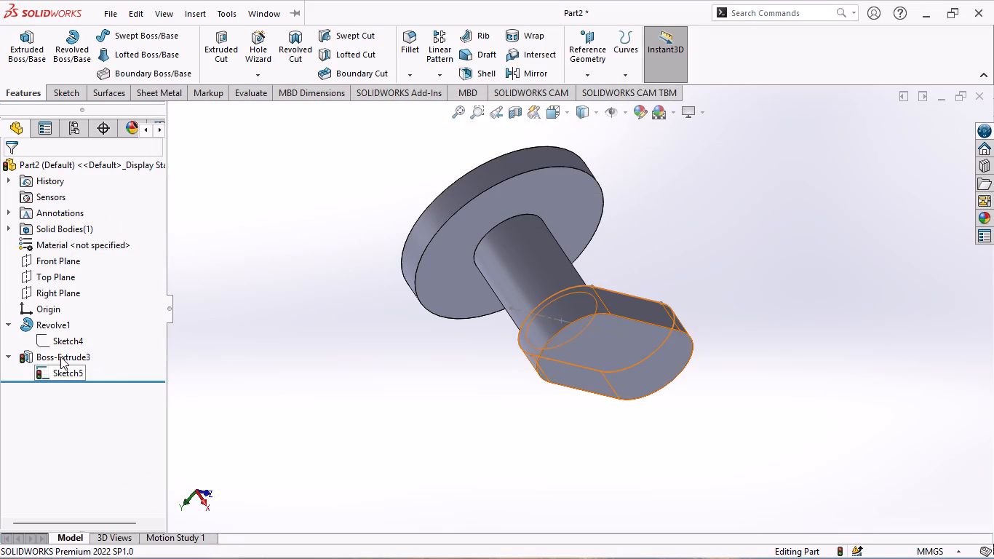
Delete the slot boss's extrude feature while keeping its sketch.
{"action": "right_click", "coordinate": [60, 356]}
{"action": "left_click", "coordinate": [94, 330]}
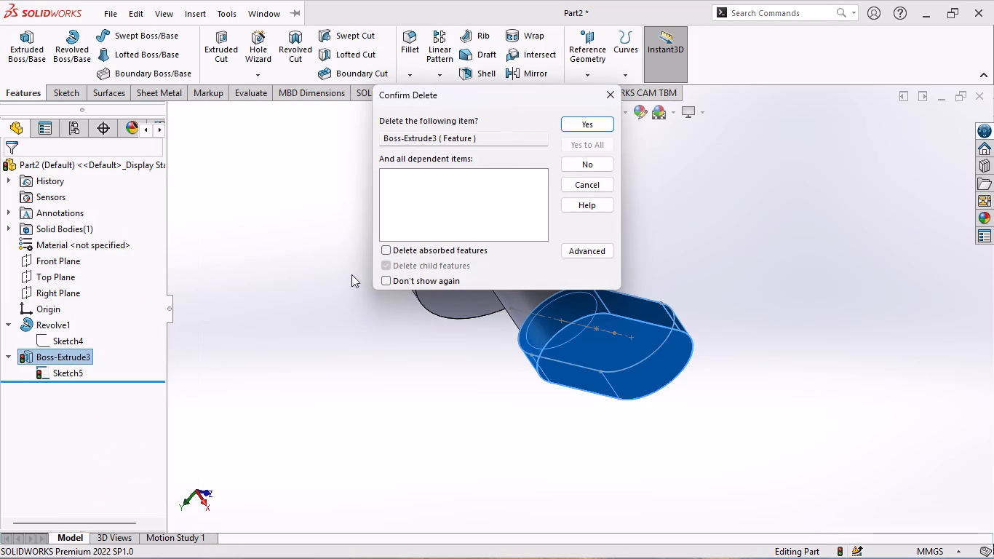
{"action": "left_click", "coordinate": [577, 122]}
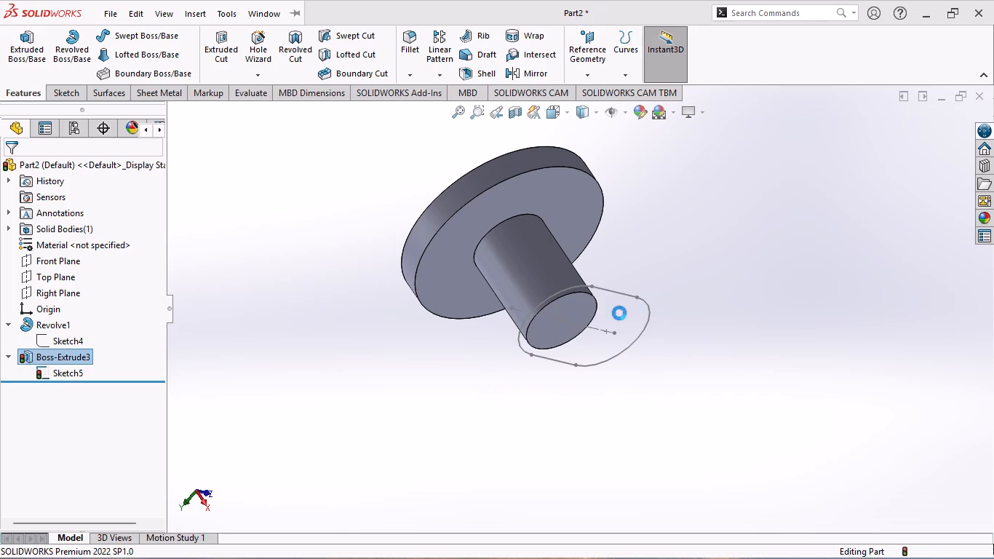
Open the slot sketch for editing and examine its profile against the shaft end and flange from several angles.
{"action": "middle_click_drag", "start_coordinate": [659, 264], "coordinate": [634, 195]}
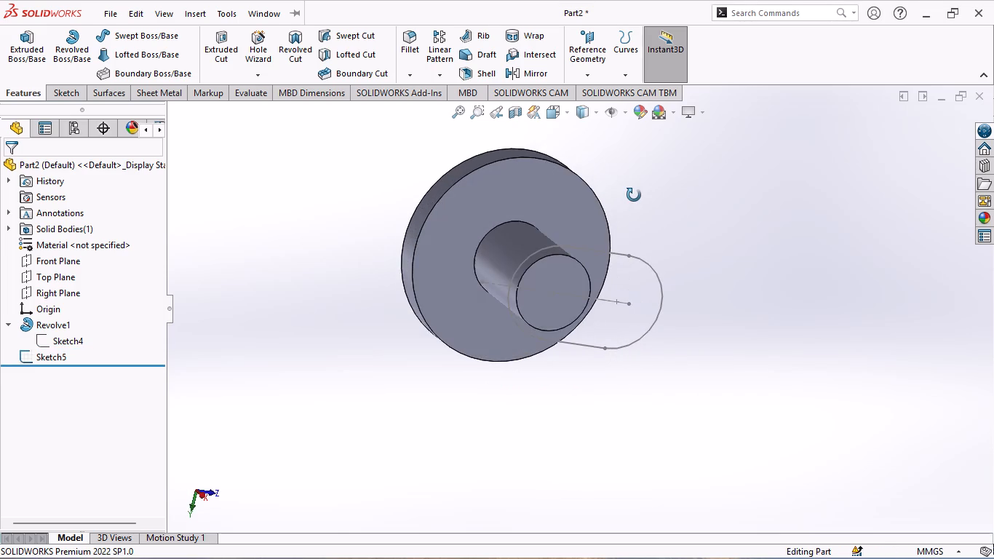
{"action": "middle_click_drag", "start_coordinate": [634, 195], "coordinate": [635, 194]}
{"action": "scroll", "coordinate": [635, 194], "scroll_direction": "up", "scroll_amount": 1}
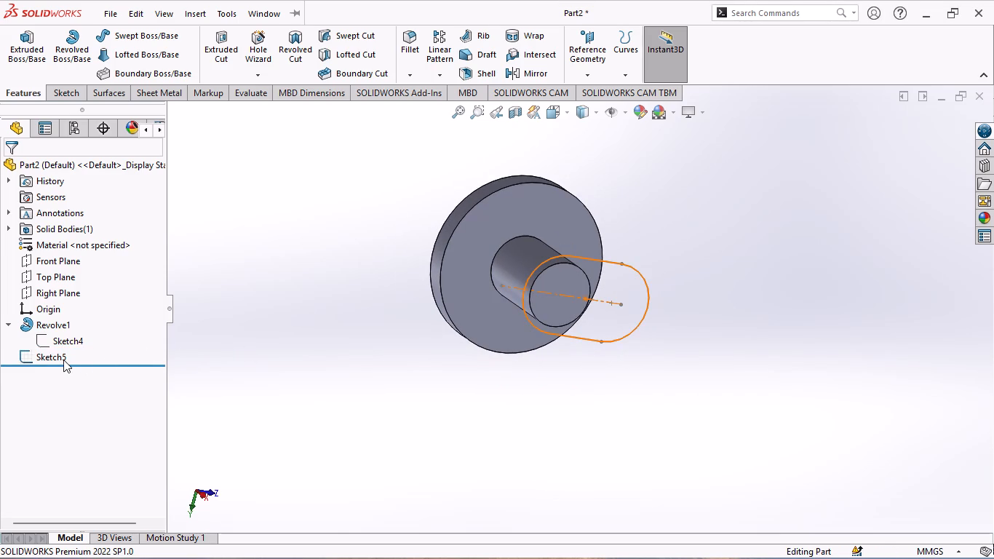
{"action": "left_click", "coordinate": [51, 358]}
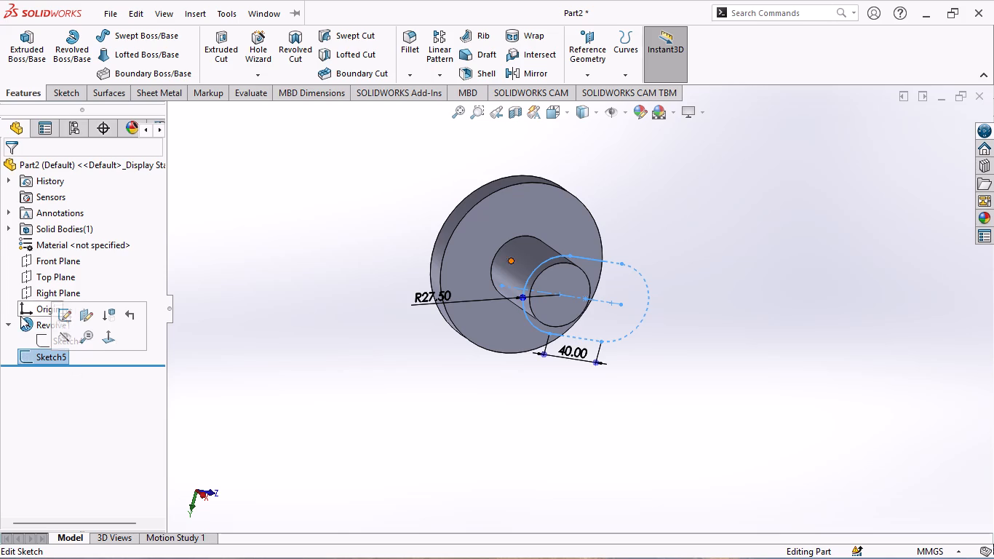
{"action": "left_click", "coordinate": [49, 351]}
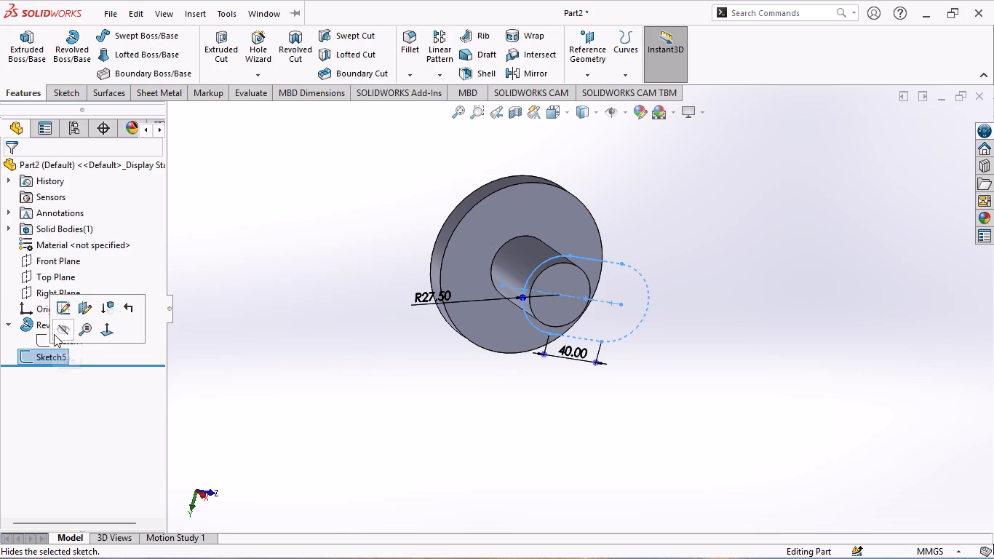
{"action": "left_click", "coordinate": [62, 303]}
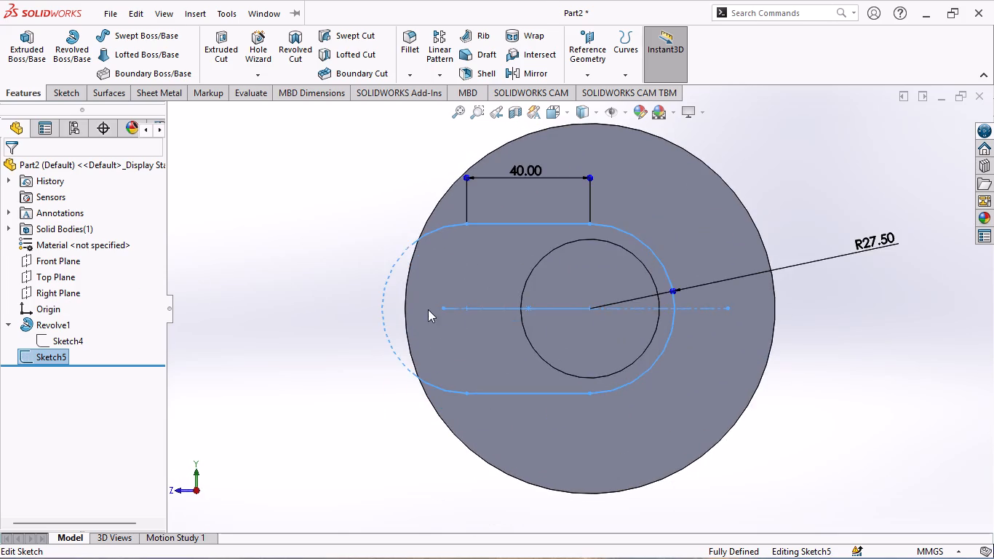
{"action": "scroll", "coordinate": [472, 293], "scroll_direction": "down", "scroll_amount": 1}
{"action": "scroll", "coordinate": [472, 293], "scroll_direction": "up", "scroll_amount": 2}
{"action": "middle_click_drag", "start_coordinate": [351, 283], "coordinate": [374, 289]}
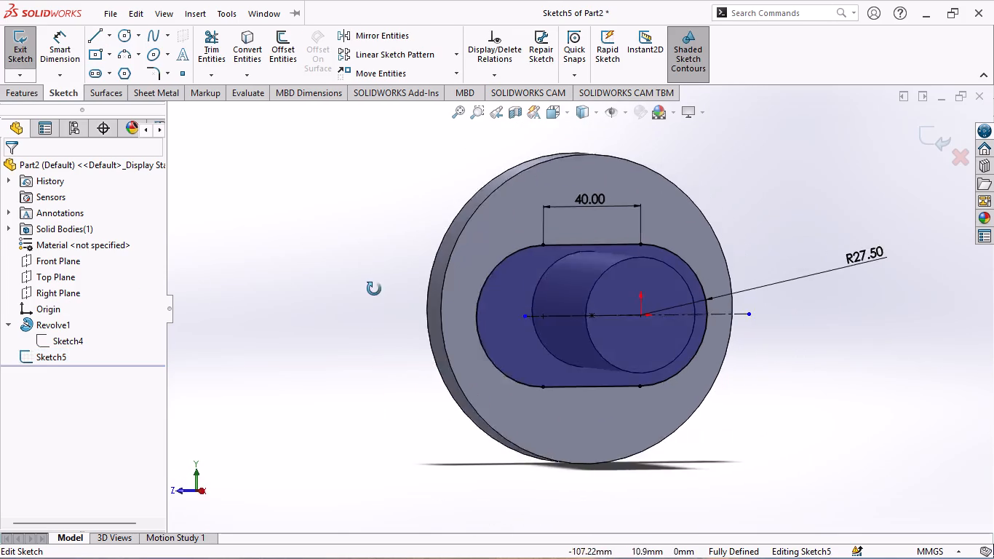
{"action": "middle_click_drag", "start_coordinate": [374, 289], "coordinate": [344, 282]}
{"action": "middle_click_drag", "start_coordinate": [346, 282], "coordinate": [349, 295]}
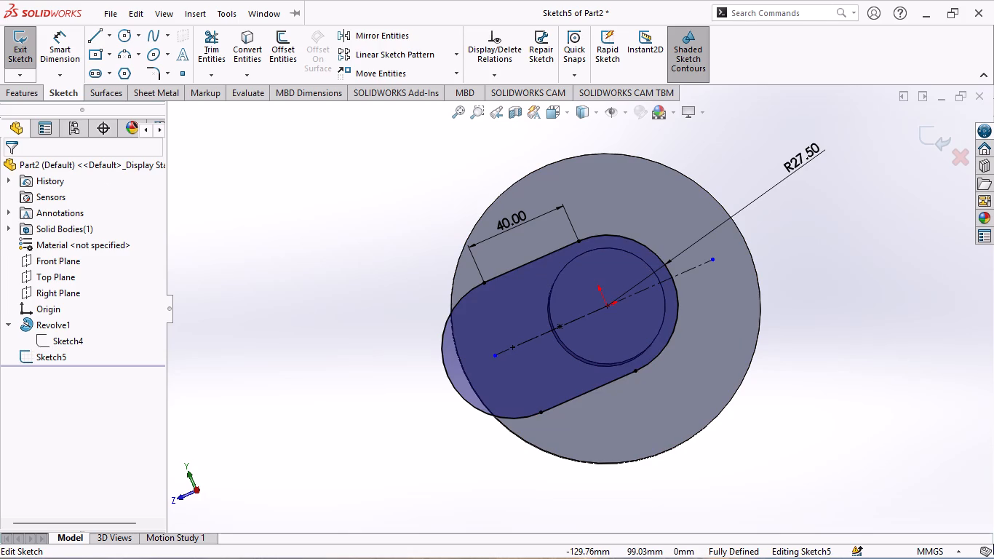
{"action": "middle_click_drag", "start_coordinate": [394, 373], "coordinate": [478, 325]}
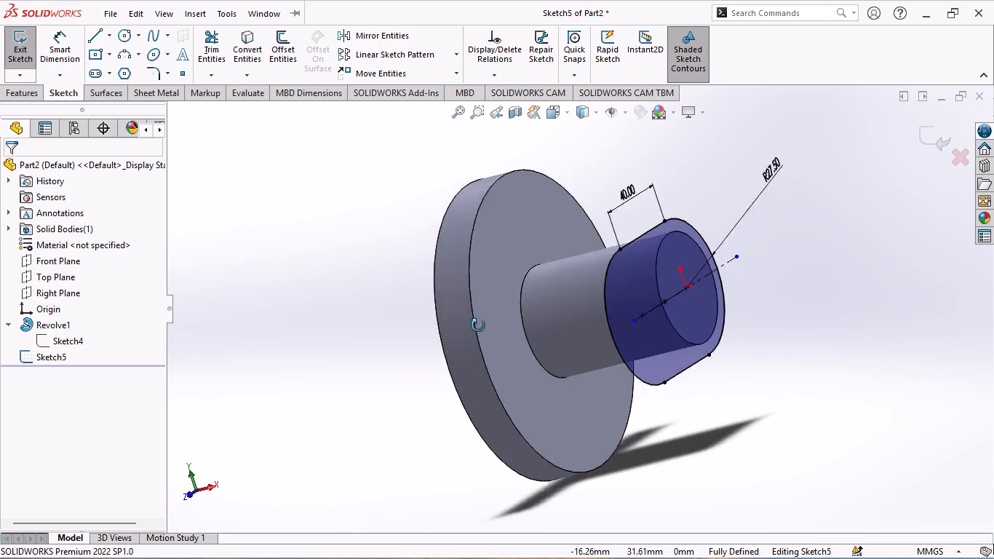
{"action": "middle_click_drag", "start_coordinate": [478, 325], "coordinate": [367, 245]}
{"action": "middle_click_drag", "start_coordinate": [381, 290], "coordinate": [420, 415]}
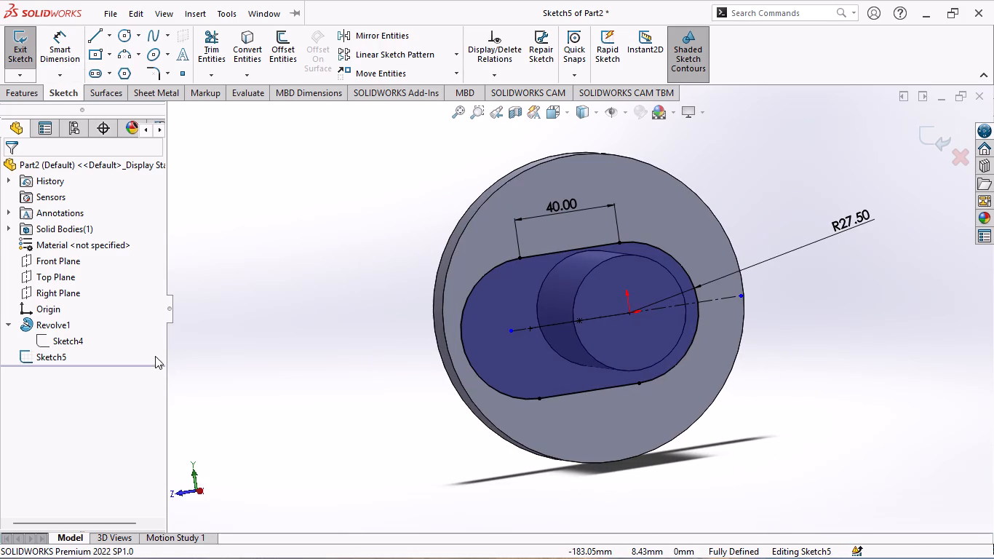
Extrude the slot sketch 22 mm blind outward from the shaft end, merging it with the existing body.
{"action": "left_click", "coordinate": [10, 92]}
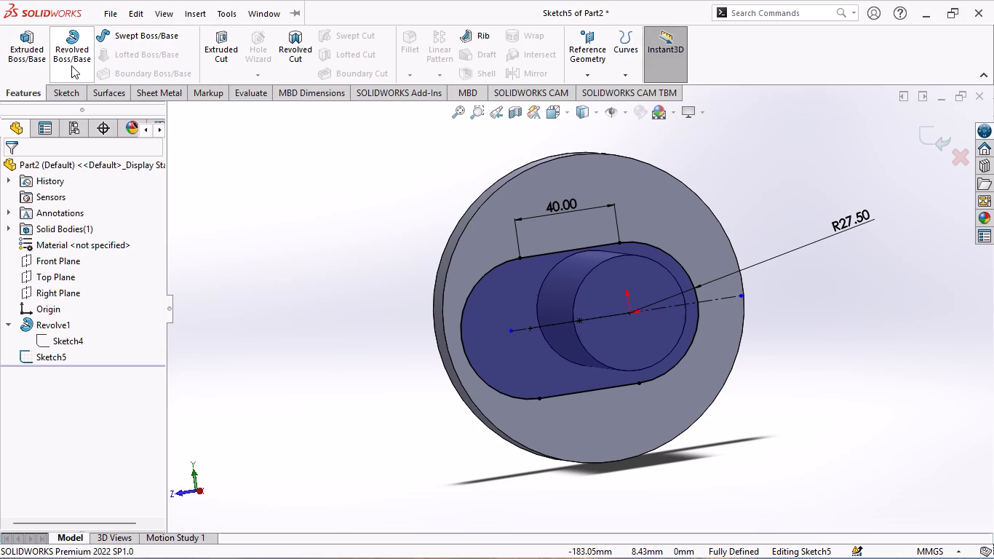
{"action": "left_click", "coordinate": [41, 51]}
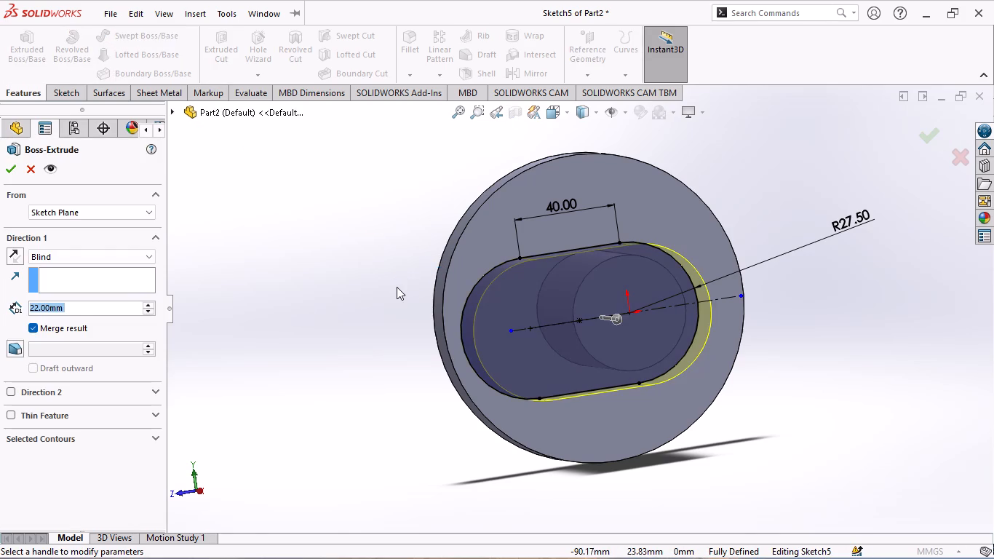
{"action": "middle_click_drag", "start_coordinate": [389, 289], "coordinate": [445, 346]}
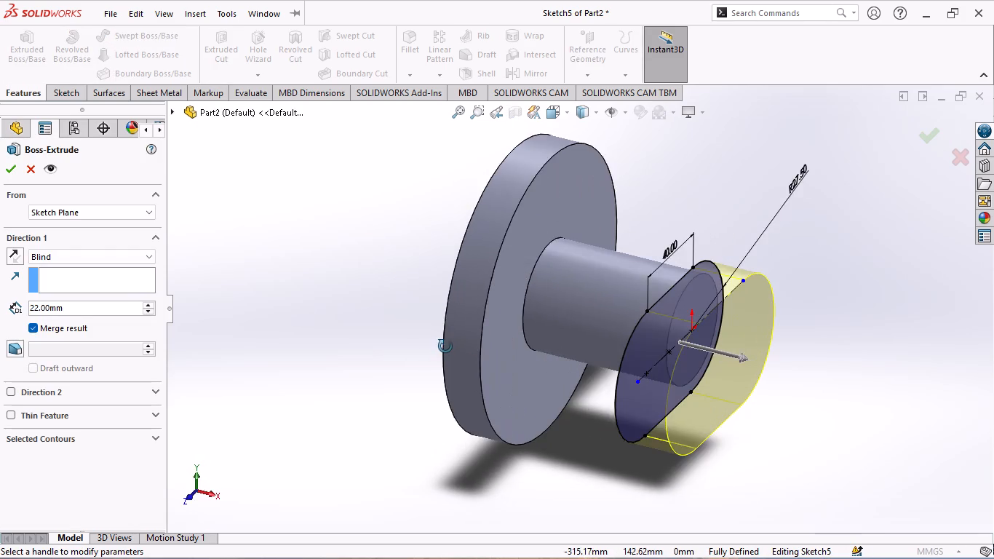
{"action": "middle_click_drag", "start_coordinate": [445, 346], "coordinate": [466, 313]}
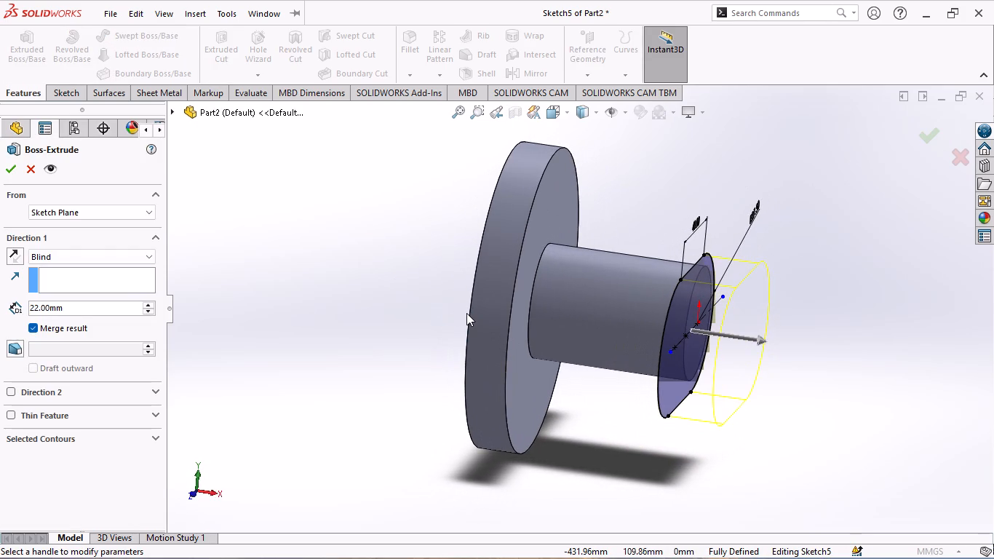
{"action": "left_click", "coordinate": [12, 165]}
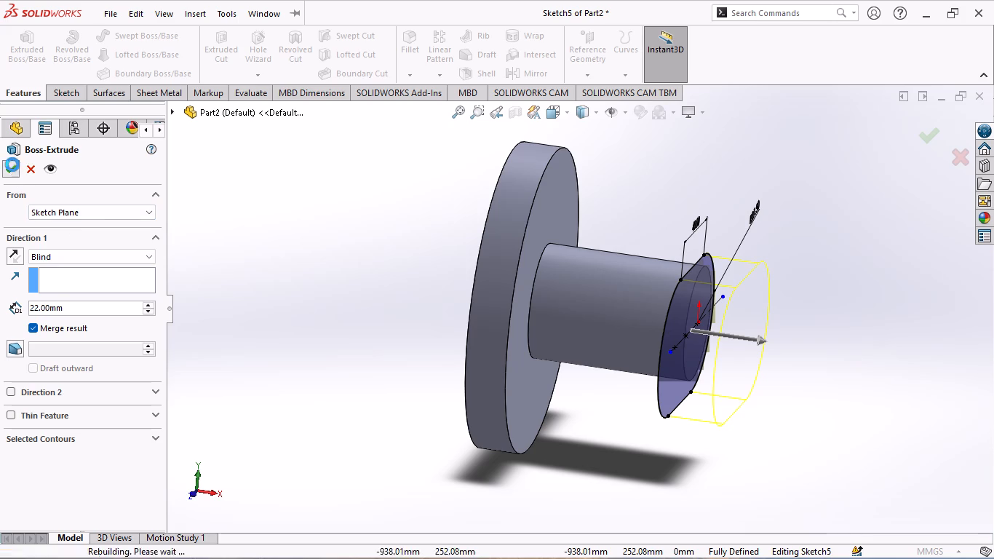
{"action": "scroll", "coordinate": [748, 389], "scroll_direction": "up", "scroll_amount": 1}
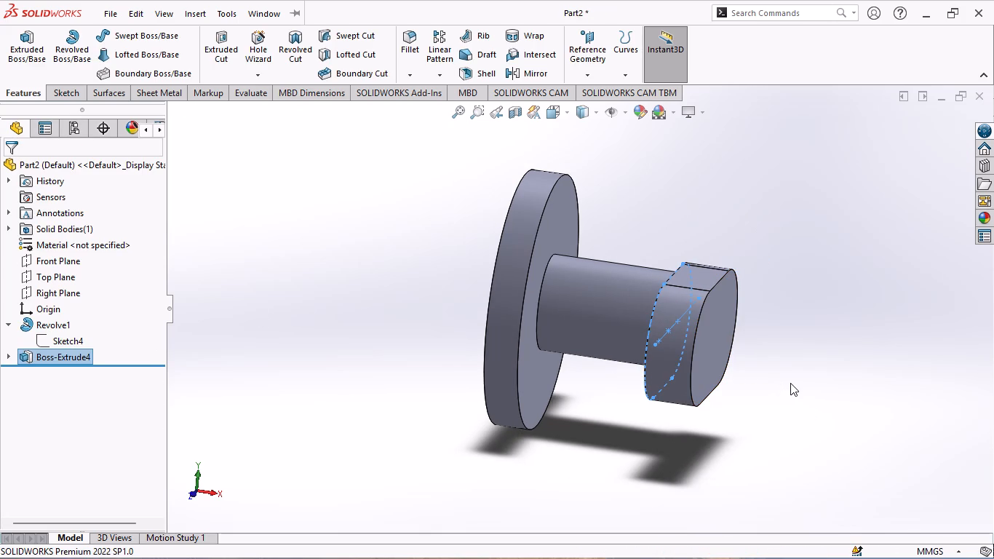
Examine the rebuilt slot boss, shaft and flange from several angles, ending facing the boss's outer face.
{"action": "scroll", "coordinate": [811, 376], "scroll_direction": "up", "scroll_amount": 1}
{"action": "middle_click_drag", "start_coordinate": [811, 376], "coordinate": [713, 443]}
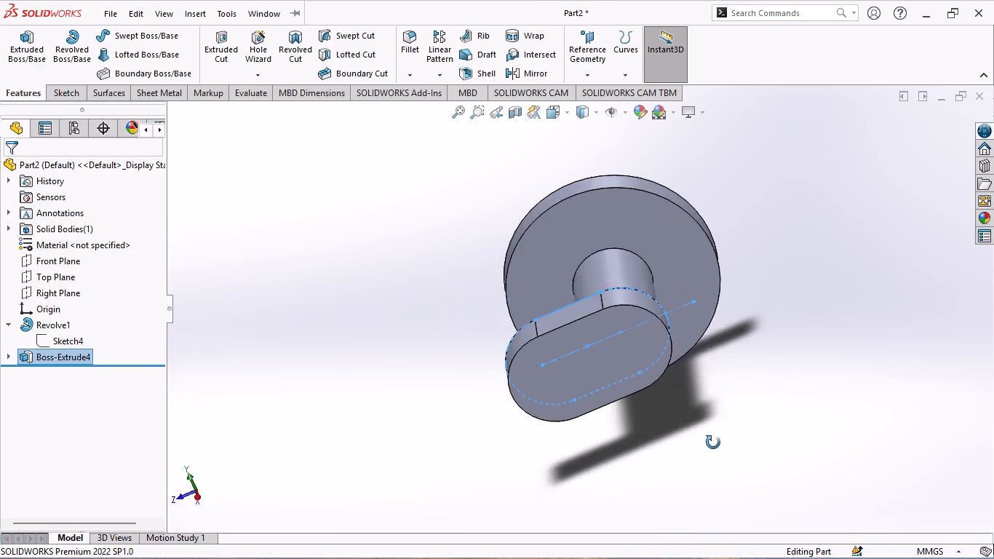
{"action": "middle_click_drag", "start_coordinate": [713, 443], "coordinate": [772, 520]}
{"action": "middle_click_drag", "start_coordinate": [712, 472], "coordinate": [713, 298]}
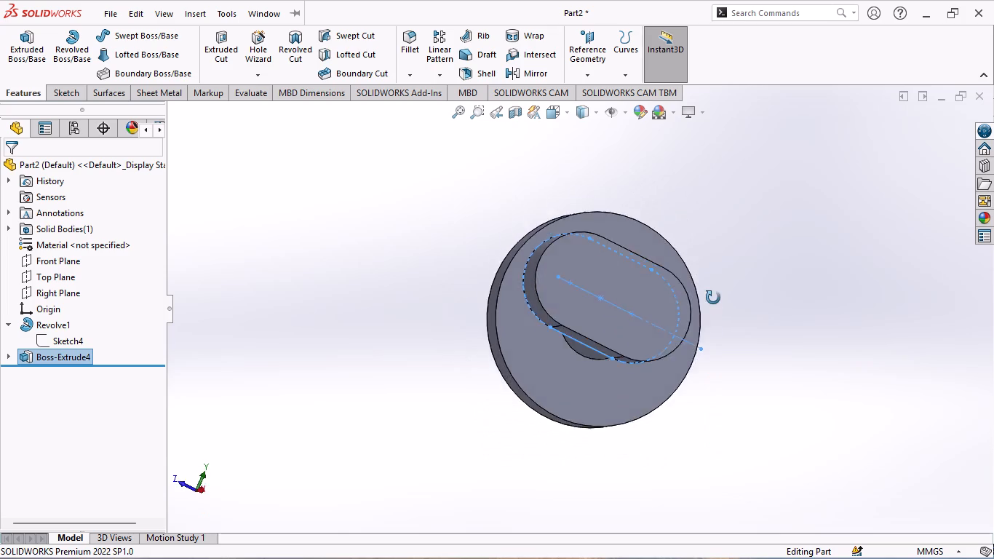
{"action": "middle_click_drag", "start_coordinate": [713, 298], "coordinate": [699, 245]}
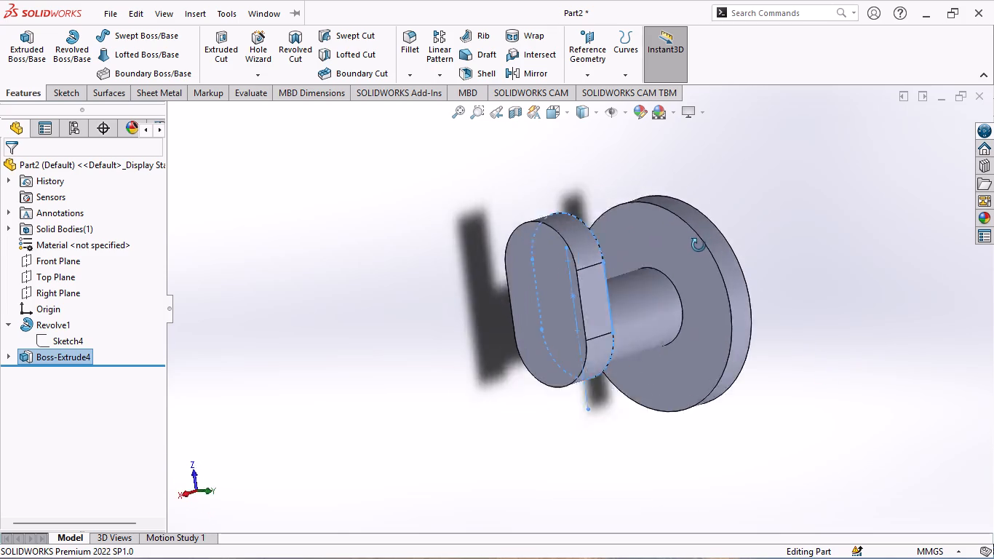
{"action": "middle_click_drag", "start_coordinate": [699, 245], "coordinate": [776, 495]}
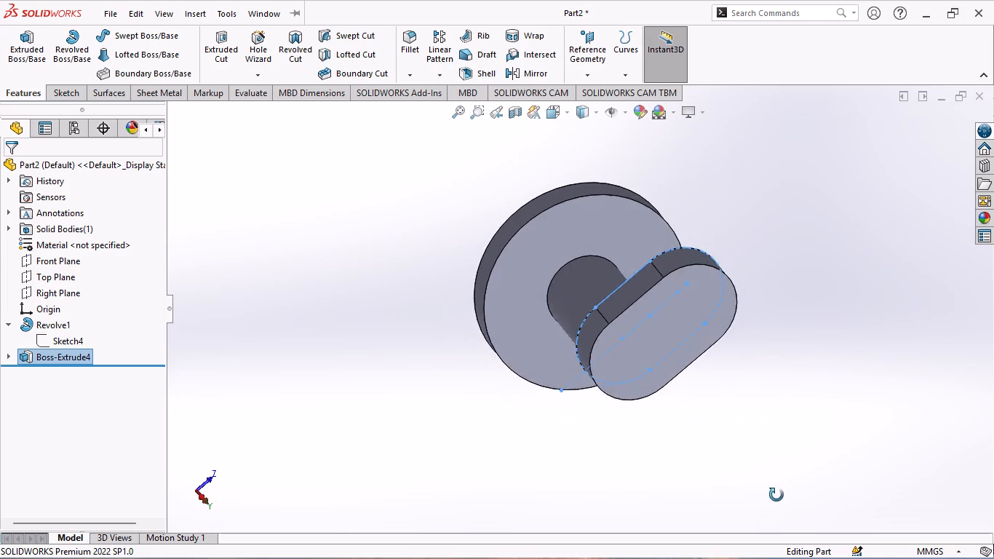
{"action": "middle_click_drag", "start_coordinate": [776, 495], "coordinate": [522, 492]}
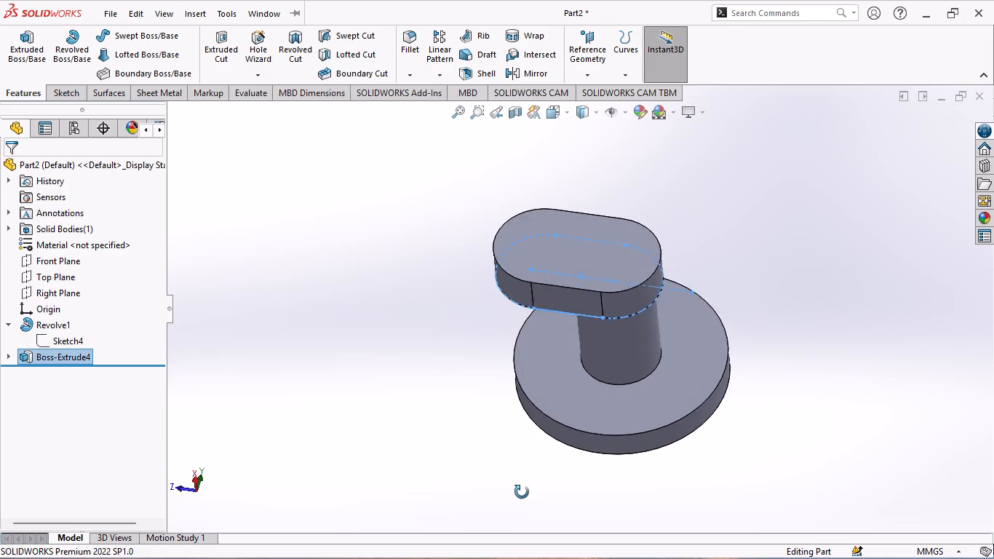
{"action": "middle_click_drag", "start_coordinate": [522, 492], "coordinate": [532, 510]}
{"action": "left_click", "coordinate": [277, 312]}
{"action": "middle_click_drag", "start_coordinate": [353, 229], "coordinate": [361, 327]}
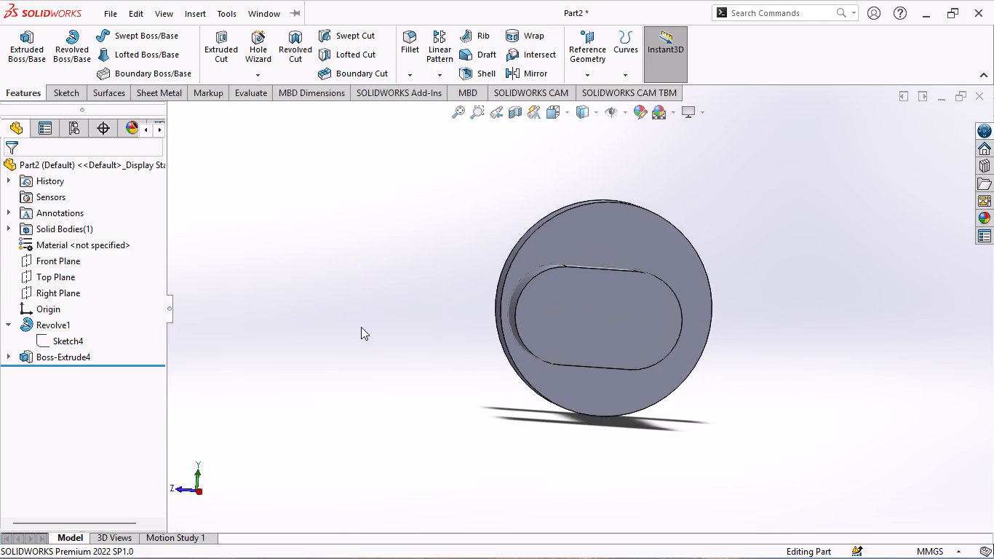
Hide the slot boss's sketch beneath its extrude feature.
{"action": "left_click", "coordinate": [5, 354]}
{"action": "left_click", "coordinate": [52, 368]}
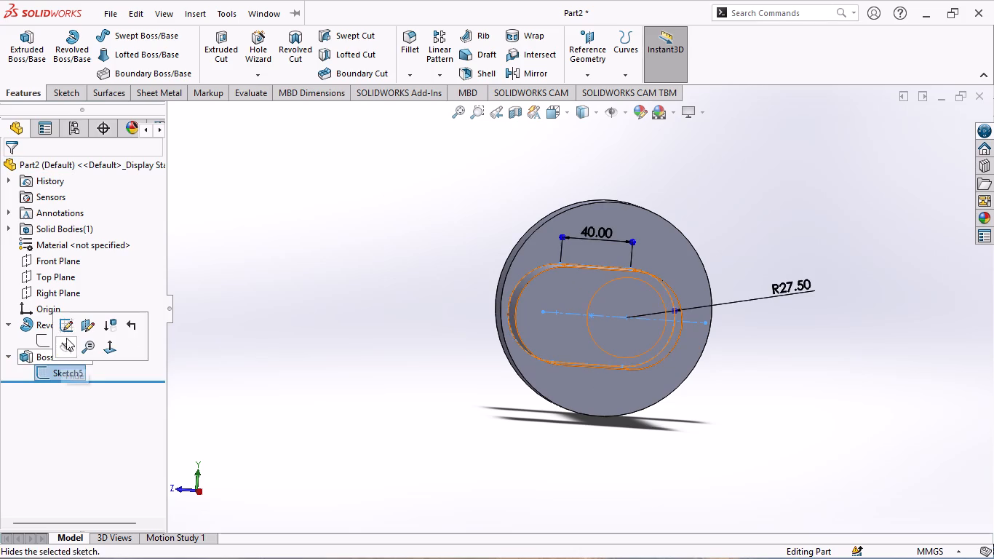
{"action": "left_click", "coordinate": [66, 338]}
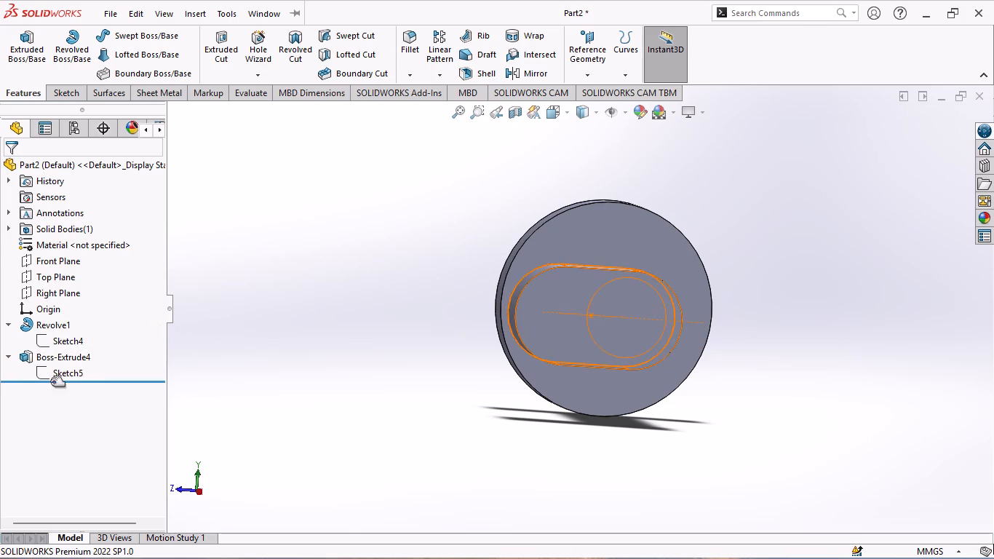
{"action": "left_click", "coordinate": [257, 341]}
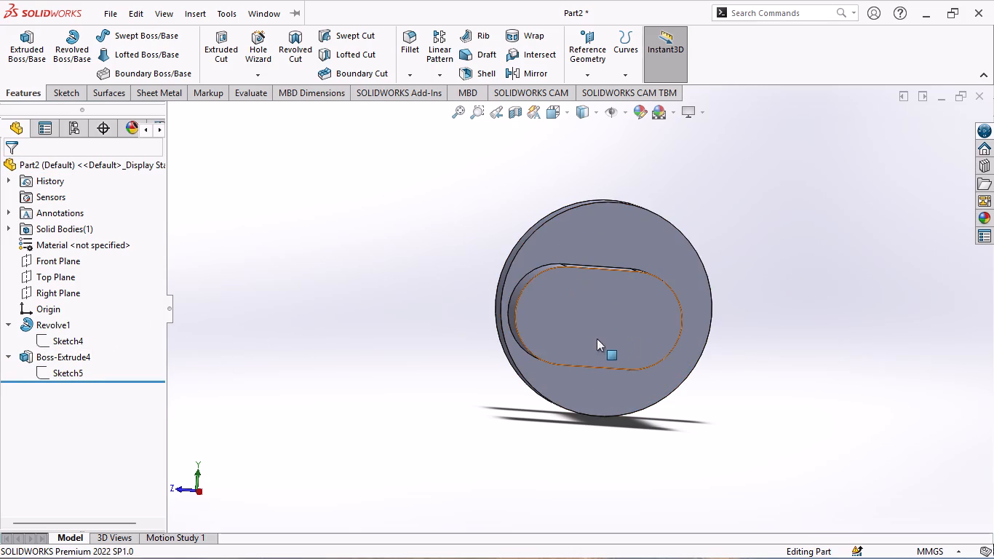
On the slot boss's outer face, sketch a circle of about 15.4 mm radius centred on the rounded end away from the shaft axis.
{"action": "left_click", "coordinate": [566, 330]}
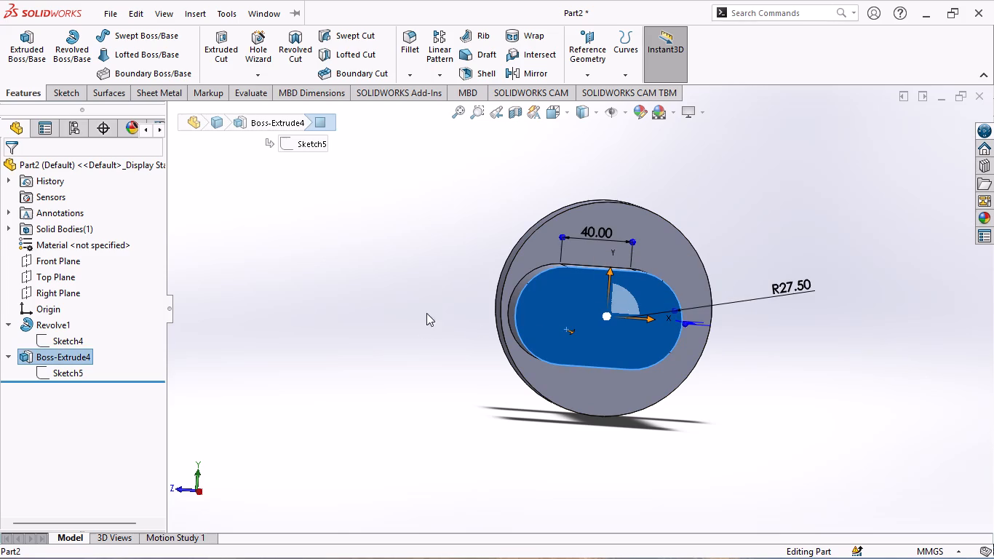
{"action": "left_click", "coordinate": [63, 89]}
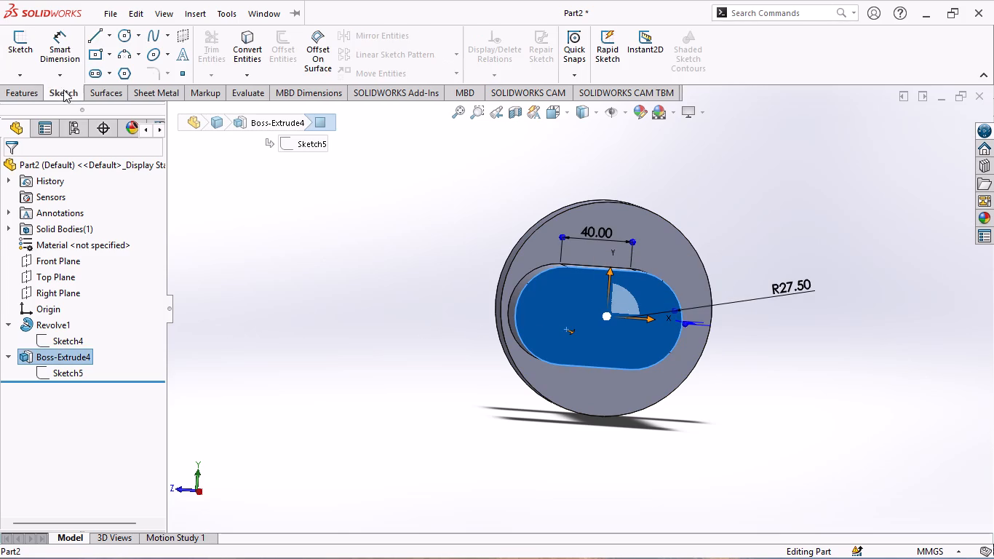
{"action": "left_click", "coordinate": [15, 48]}
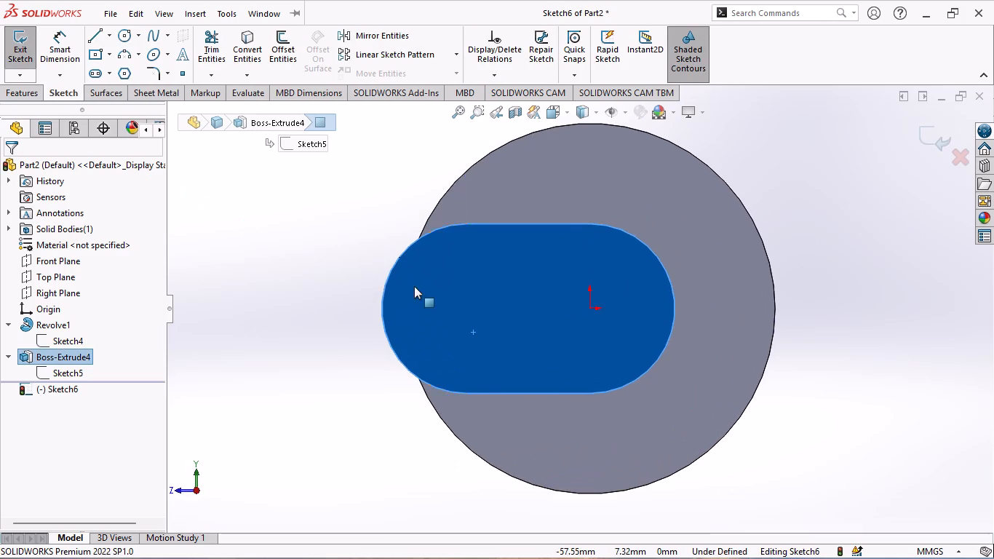
{"action": "scroll", "coordinate": [416, 288], "scroll_direction": "down", "scroll_amount": 2}
{"action": "scroll", "coordinate": [461, 310], "scroll_direction": "up", "scroll_amount": 1}
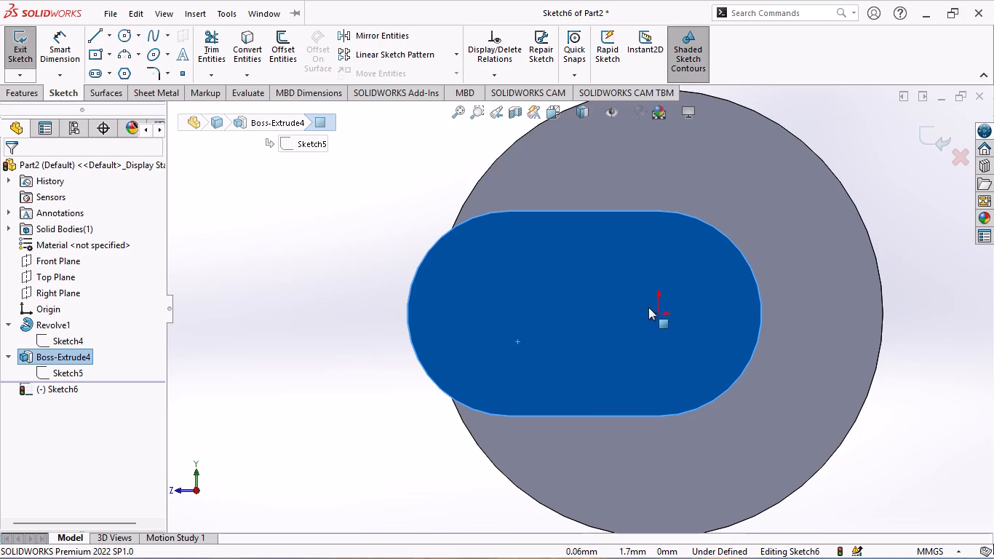
{"action": "left_click", "coordinate": [123, 31]}
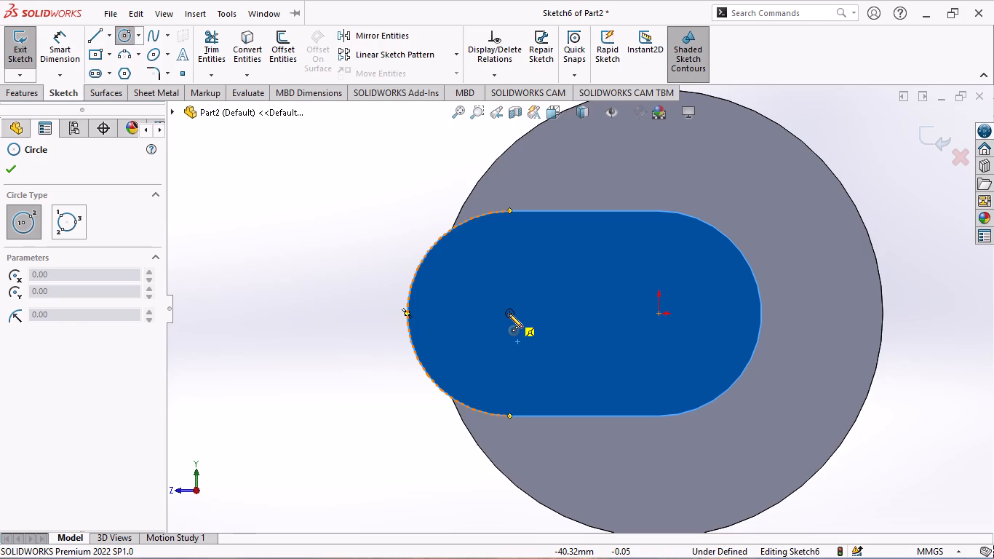
{"action": "left_click", "coordinate": [509, 311]}
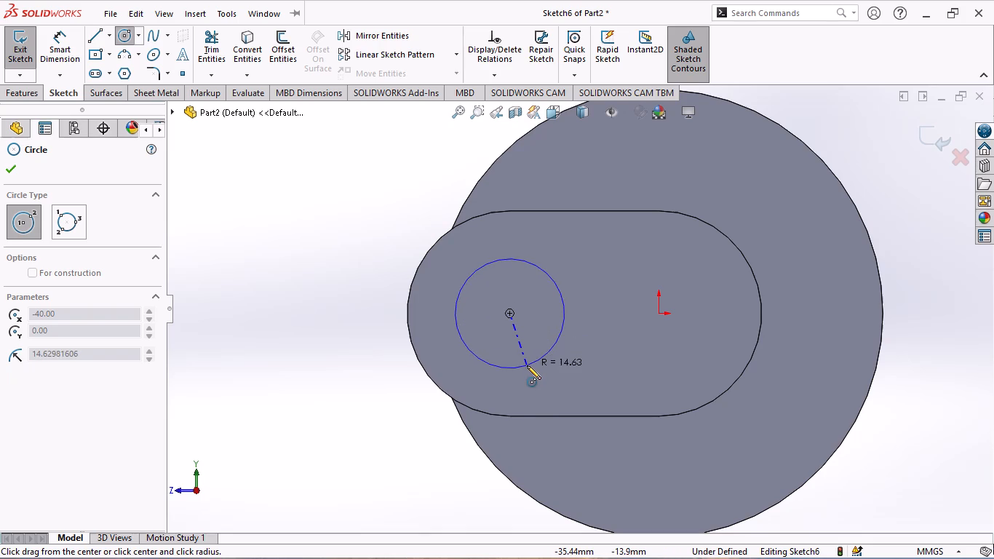
{"action": "left_click", "coordinate": [498, 370]}
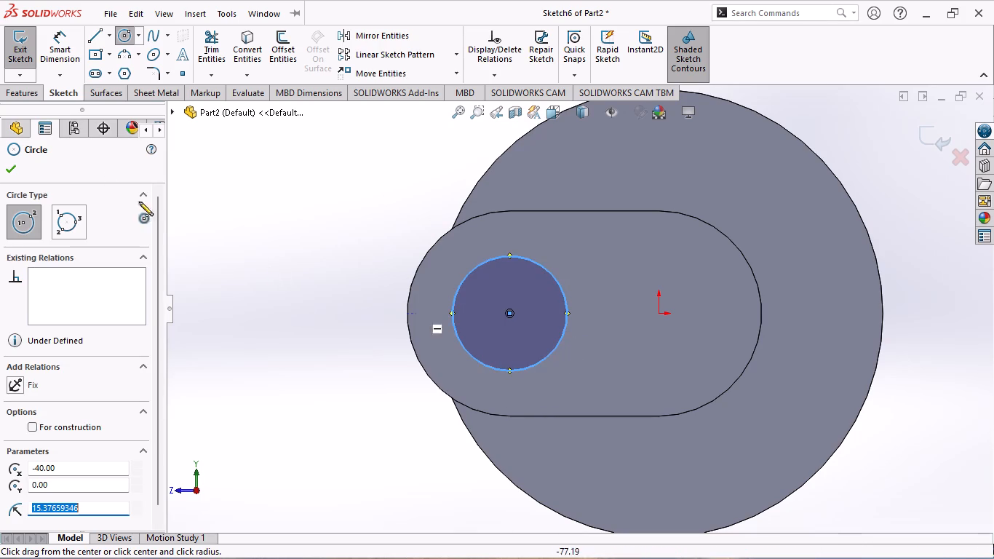
Dimension the circle's diameter and set it to 45 mm.
{"action": "left_click", "coordinate": [49, 43]}
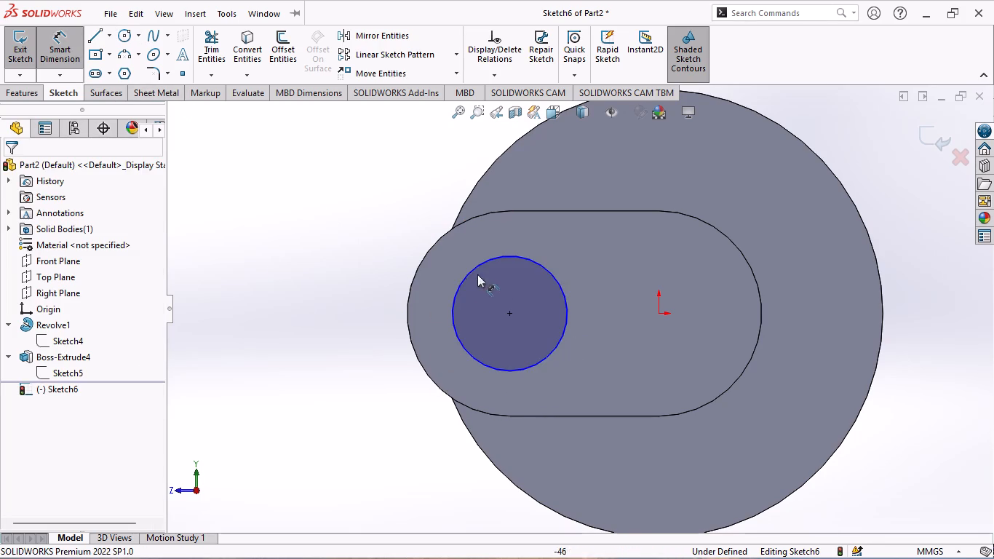
{"action": "left_click", "coordinate": [461, 284]}
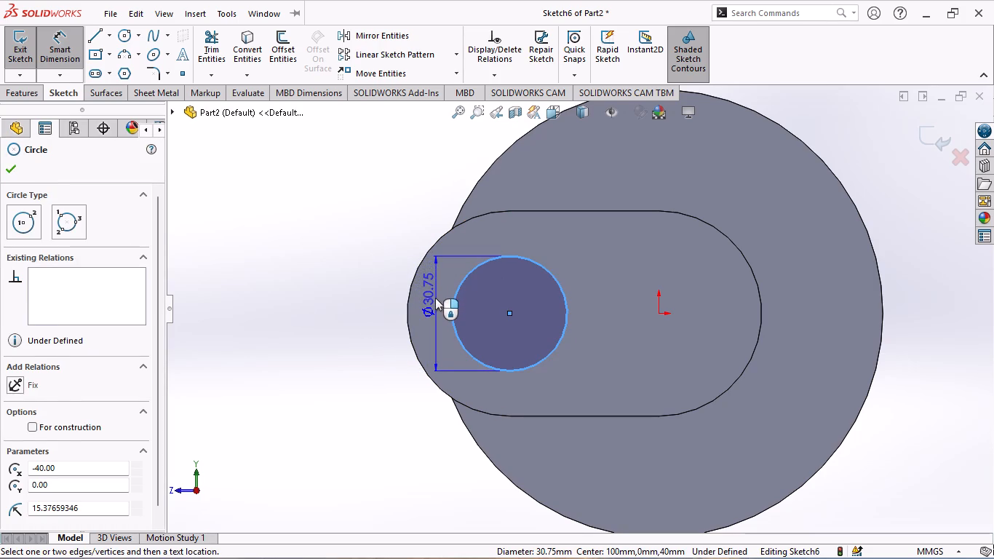
{"action": "left_click", "coordinate": [435, 298]}
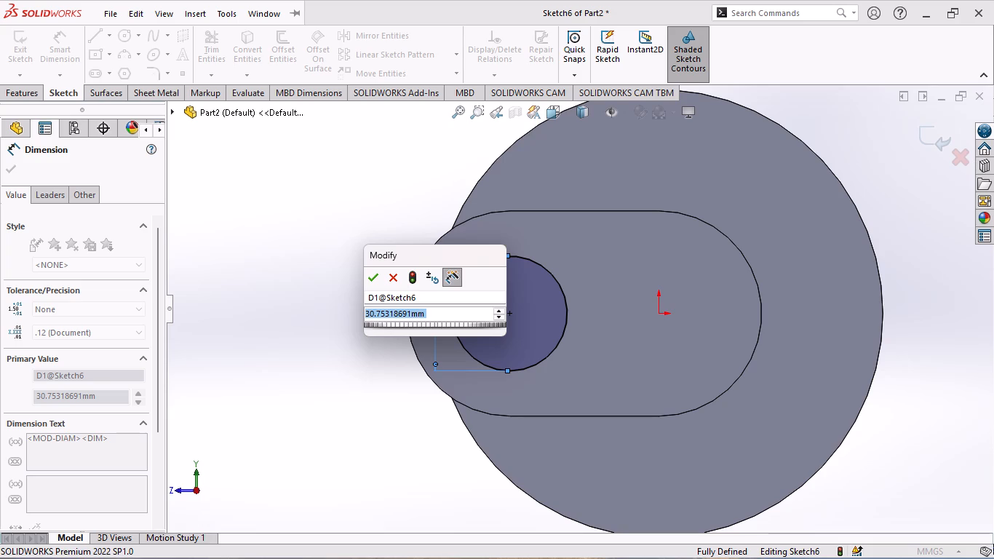
{"action": "key", "text": "4"}
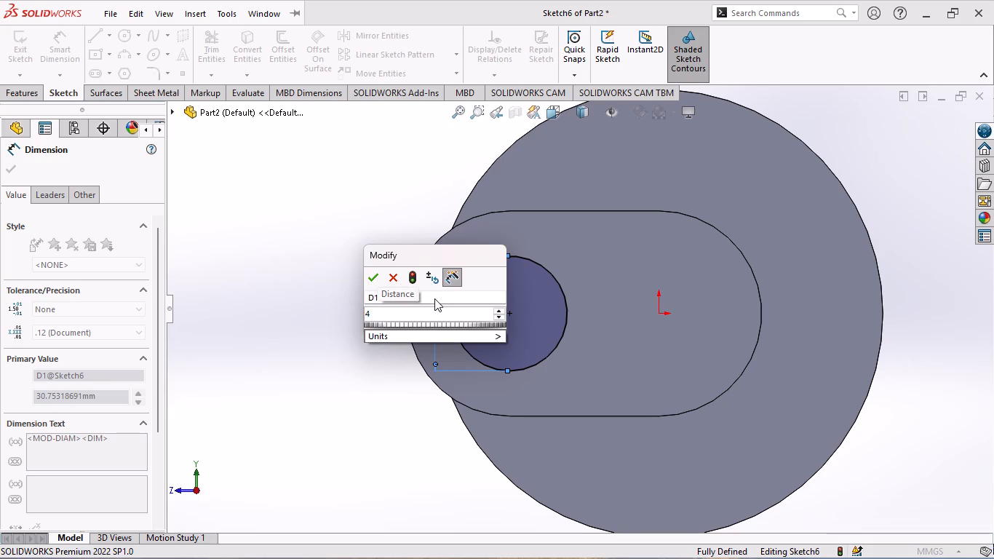
{"action": "key", "text": "5"}
{"action": "key", "text": "Return"}
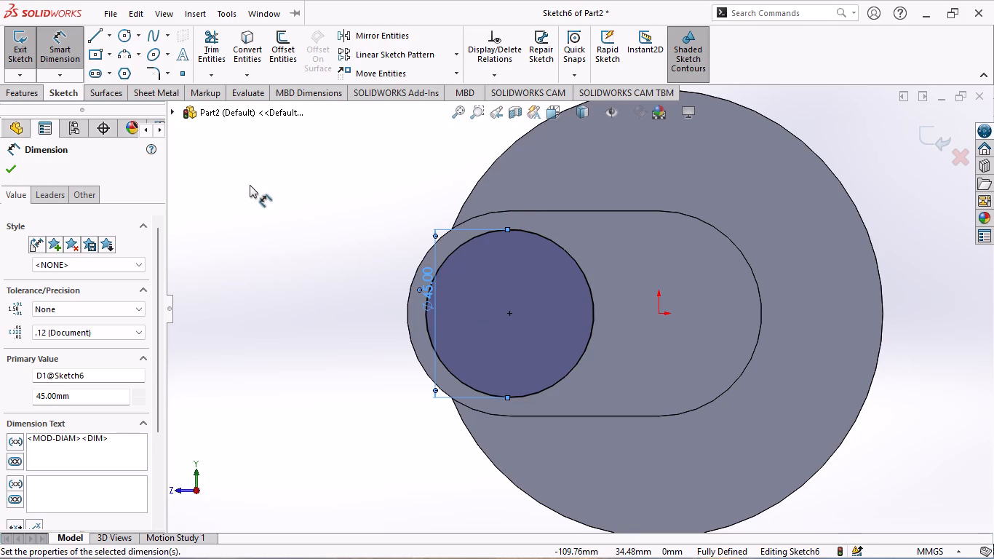
{"action": "left_click", "coordinate": [7, 165]}
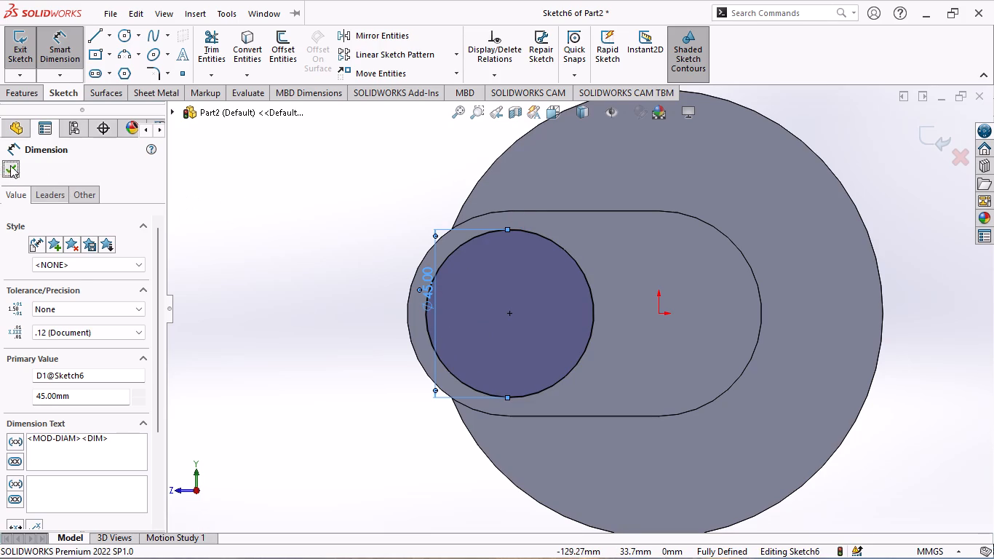
Extrude the 45 mm circle 35 mm blind outward from the slot boss's face, merging it with the body.
{"action": "scroll", "coordinate": [253, 201], "scroll_direction": "up", "scroll_amount": 1}
{"action": "middle_click_drag", "start_coordinate": [255, 202], "coordinate": [354, 218]}
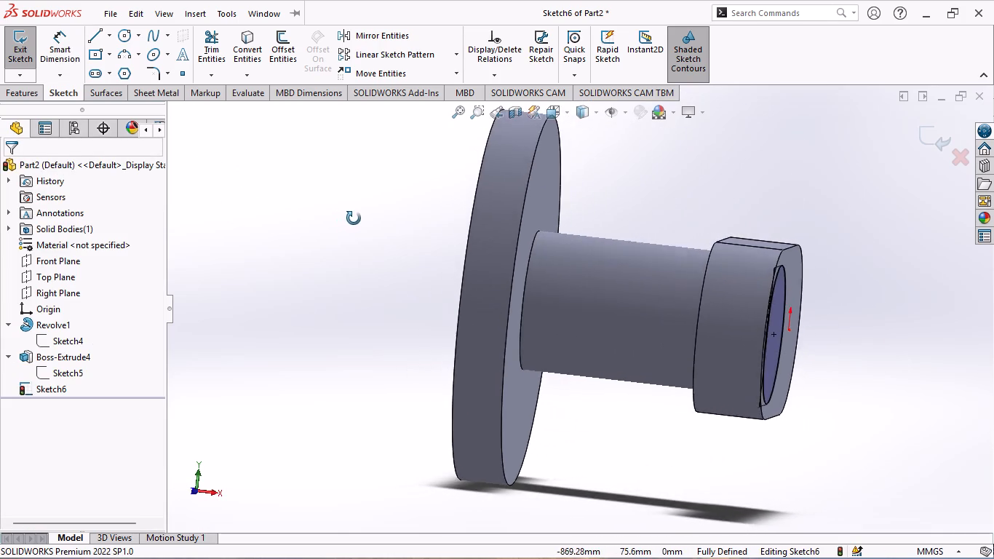
{"action": "middle_click_drag", "start_coordinate": [354, 218], "coordinate": [301, 238]}
{"action": "left_click", "coordinate": [7, 92]}
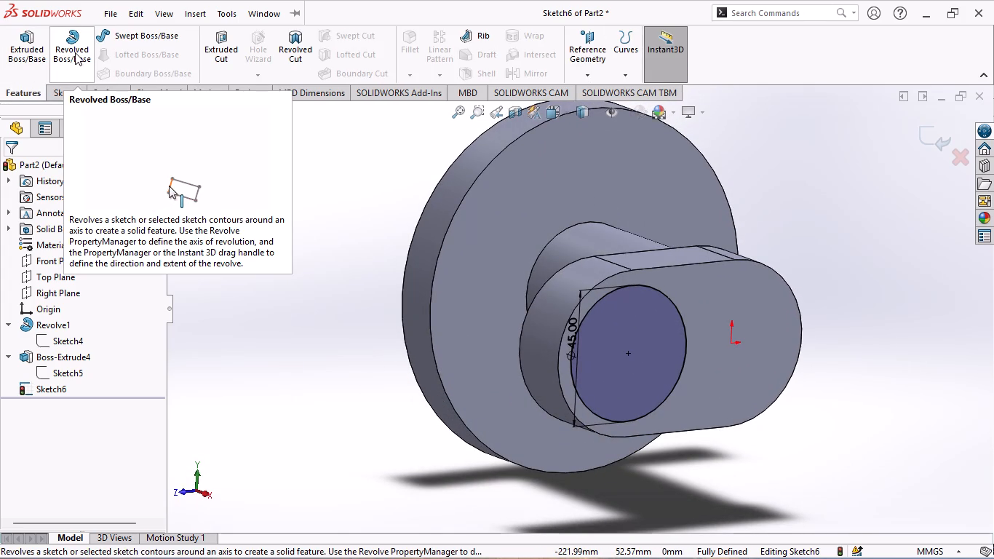
{"action": "left_click", "coordinate": [29, 52]}
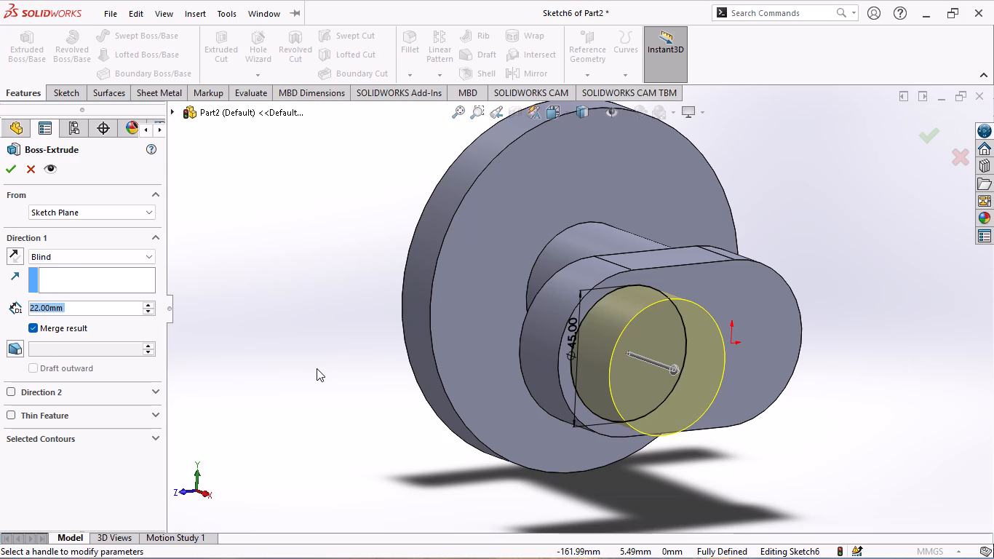
{"action": "type", "text": "35"}
{"action": "key", "text": "Return"}
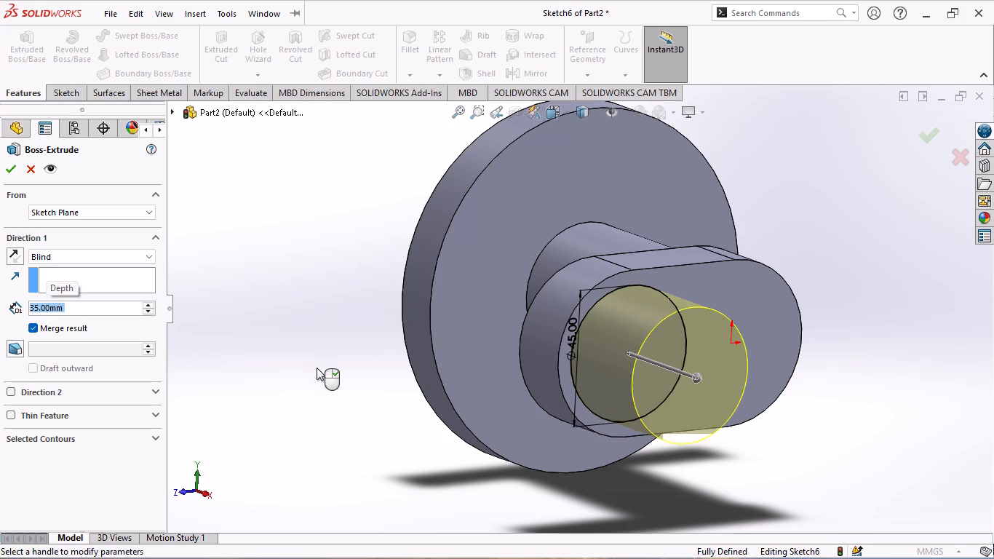
{"action": "left_click", "coordinate": [4, 169]}
On the pin's end face, sketch a horizontal straight slot from the pin's centre across the shaft axis, about 81.3 mm between centres and 54.7 mm wide.
{"action": "scroll", "coordinate": [295, 356], "scroll_direction": "up", "scroll_amount": 1}
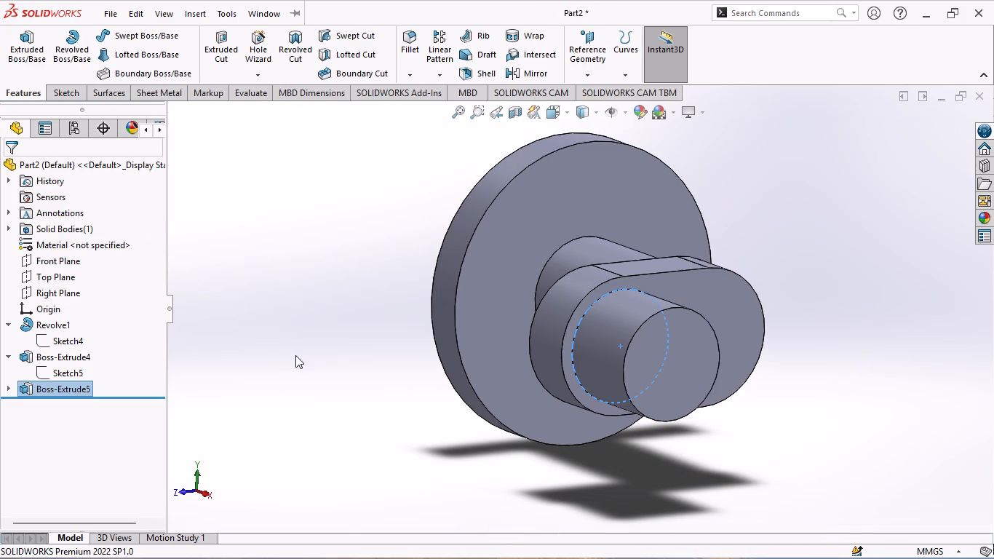
{"action": "middle_click_drag", "start_coordinate": [768, 199], "coordinate": [751, 242]}
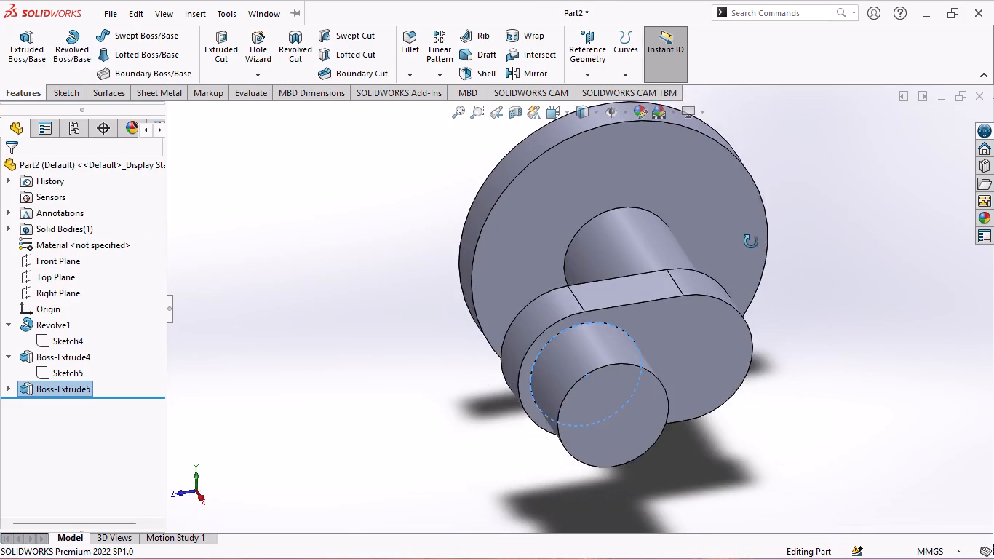
{"action": "middle_click_drag", "start_coordinate": [751, 242], "coordinate": [736, 205]}
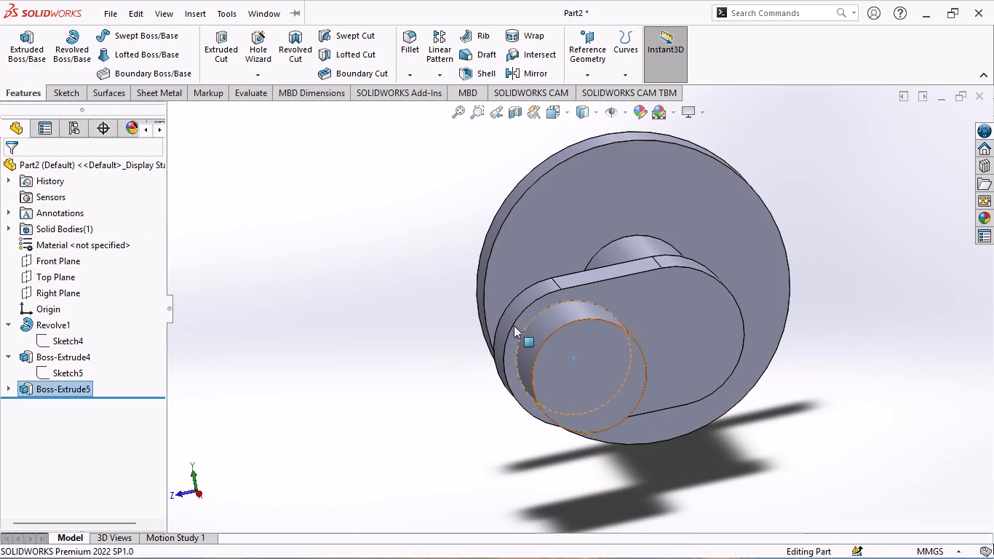
{"action": "left_click", "coordinate": [373, 325]}
{"action": "left_click", "coordinate": [556, 368]}
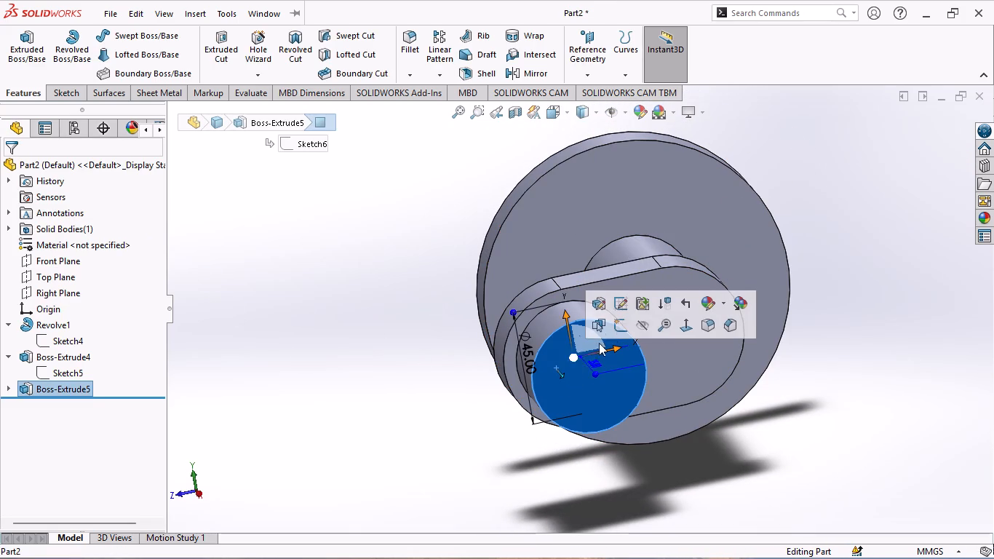
{"action": "left_click", "coordinate": [619, 325]}
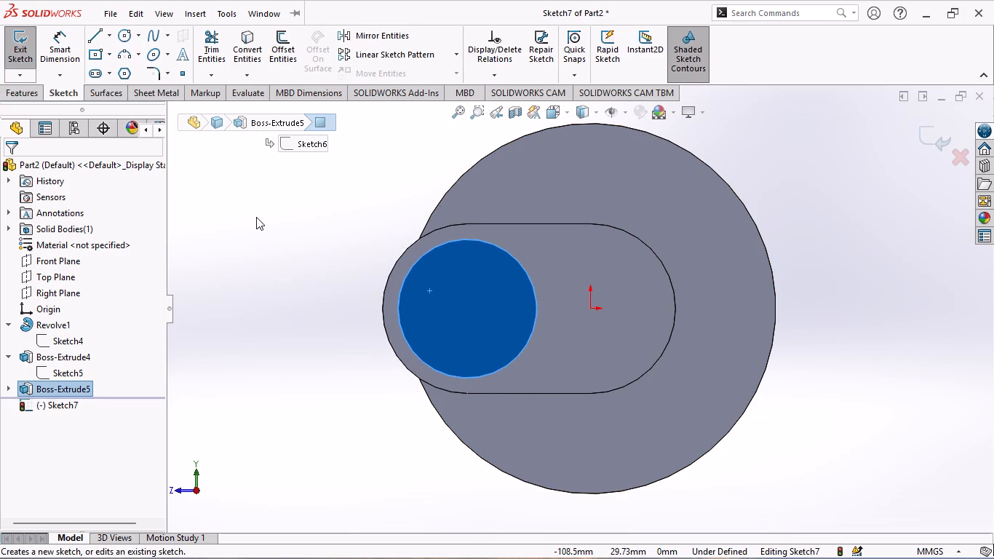
{"action": "left_click", "coordinate": [111, 71]}
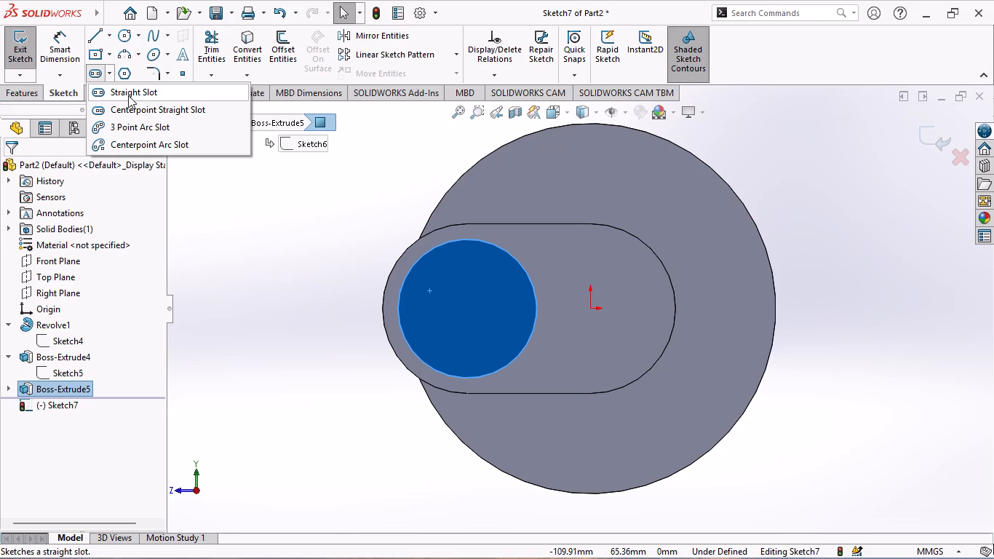
{"action": "left_click", "coordinate": [151, 90]}
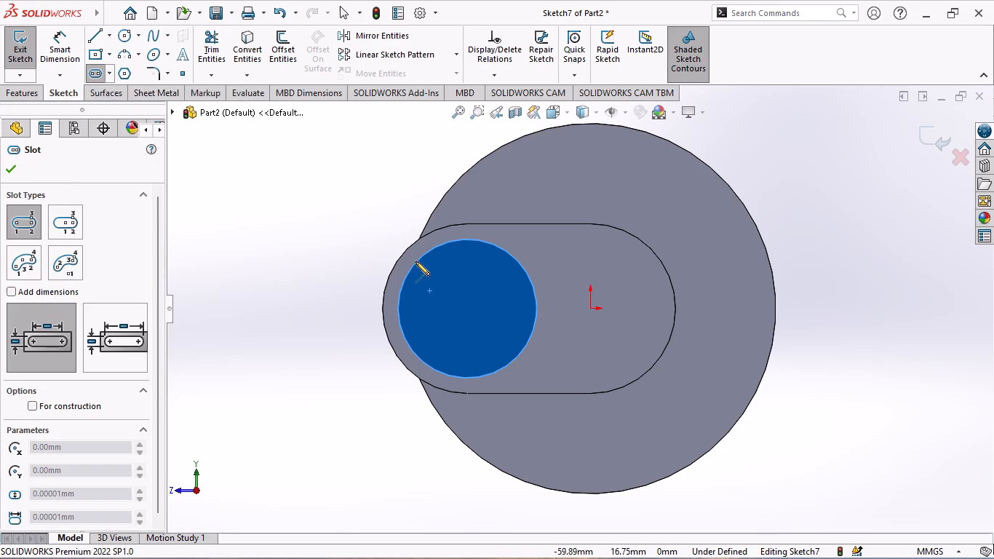
{"action": "left_click", "coordinate": [465, 308]}
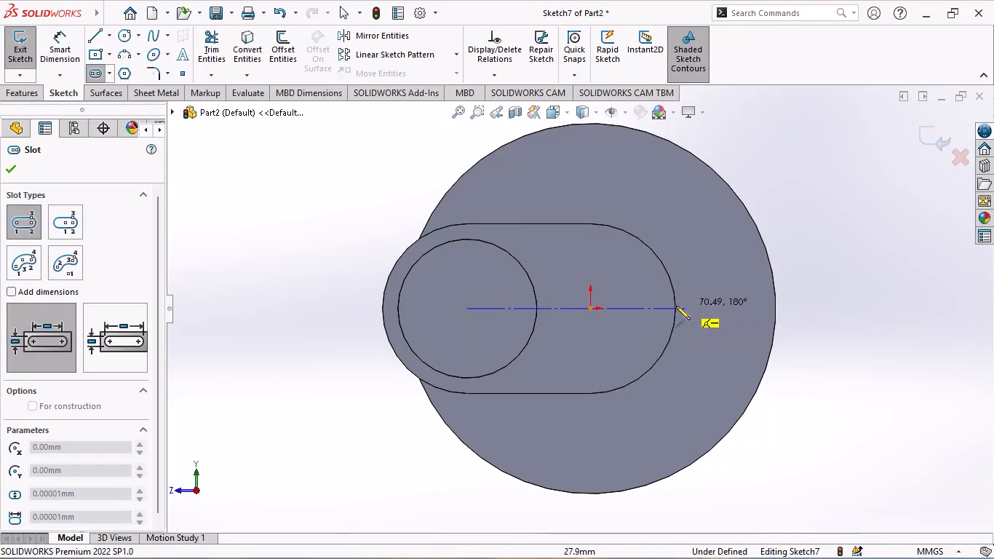
{"action": "left_click", "coordinate": [718, 311]}
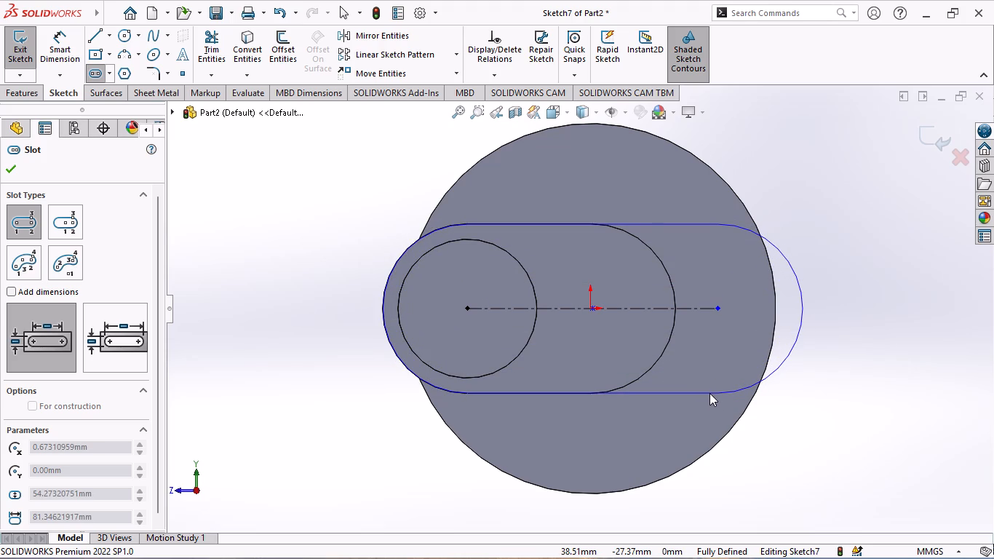
{"action": "left_click", "coordinate": [709, 393]}
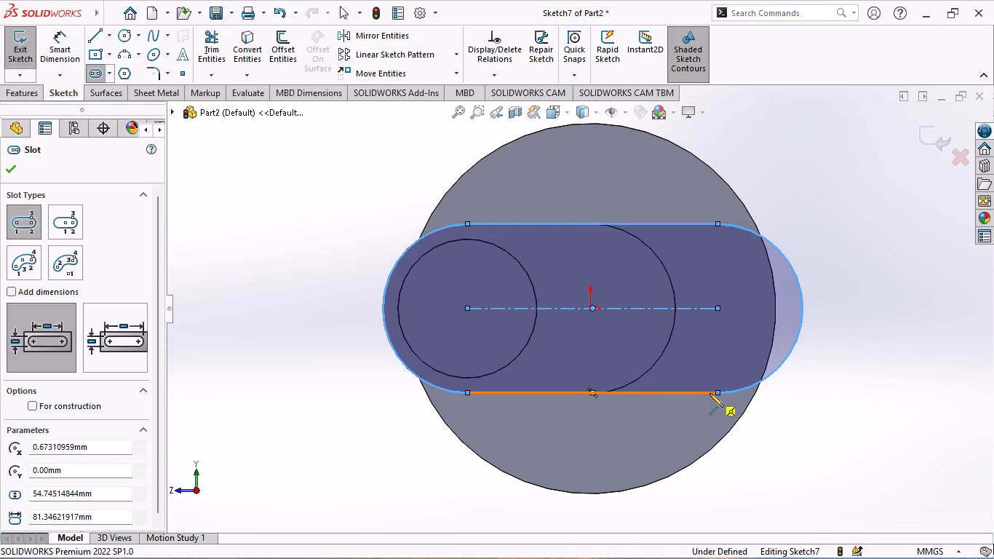
{"action": "key", "text": "Escape"}
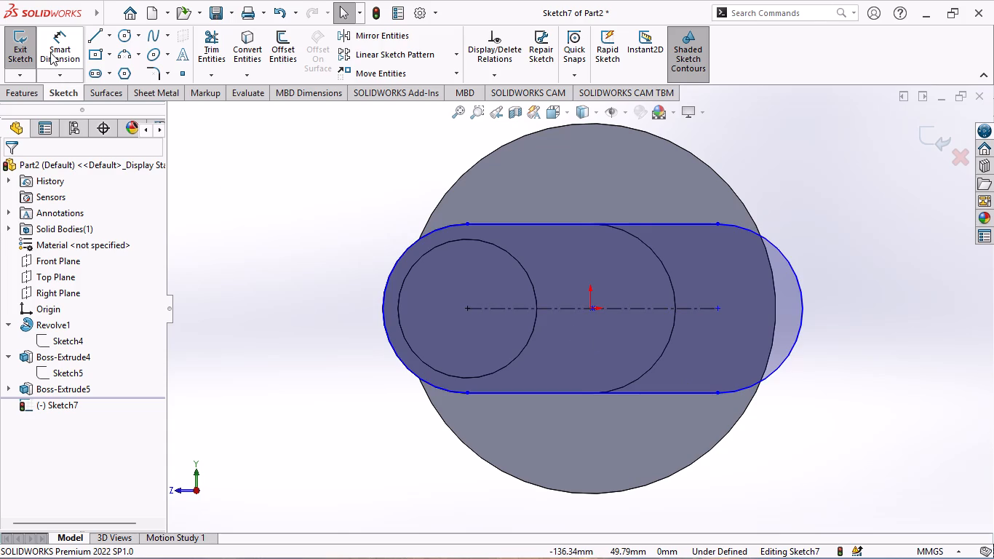
Dimension the new slot with 80 mm between its arc centres and an end radius of 27.5 mm.
{"action": "left_click", "coordinate": [50, 52]}
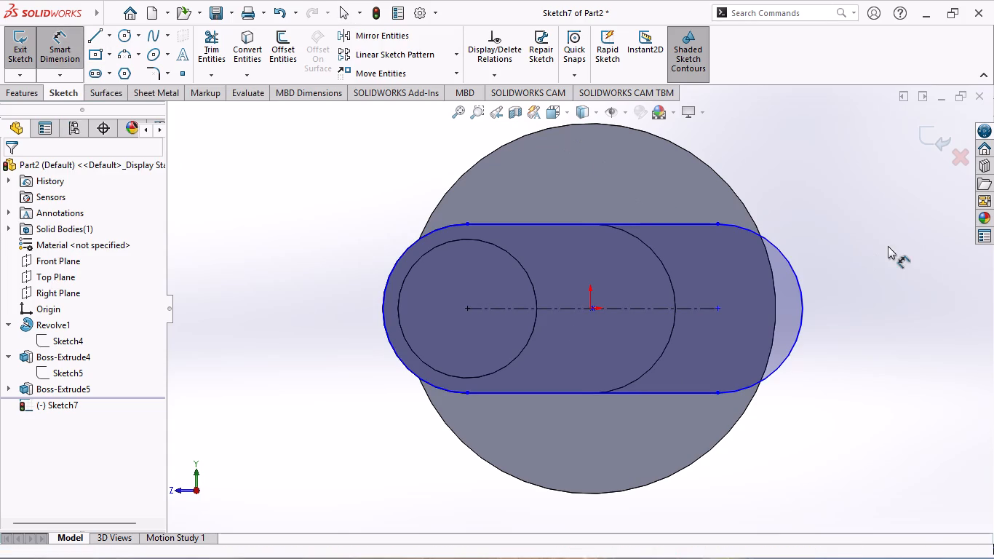
{"action": "middle_click", "coordinate": [828, 181]}
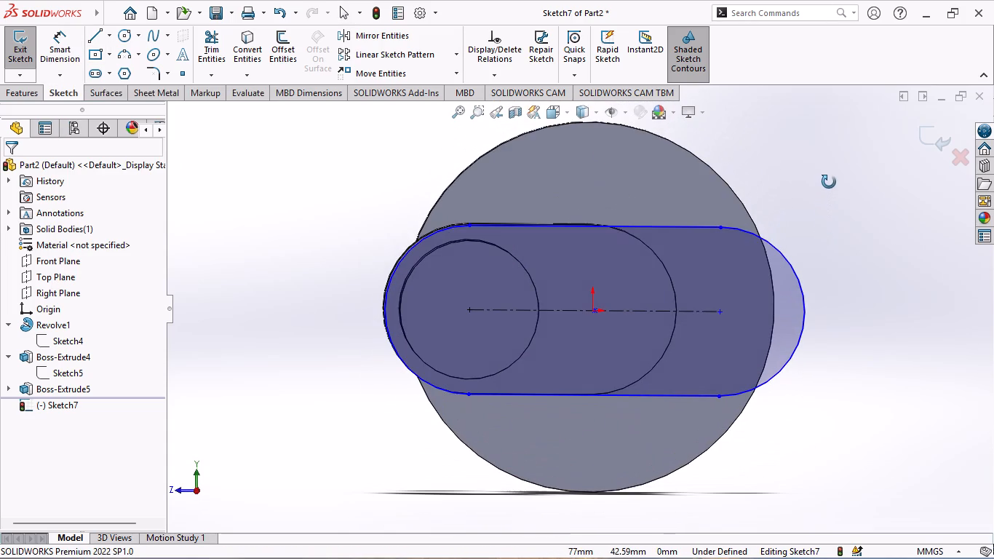
{"action": "left_click", "coordinate": [667, 223]}
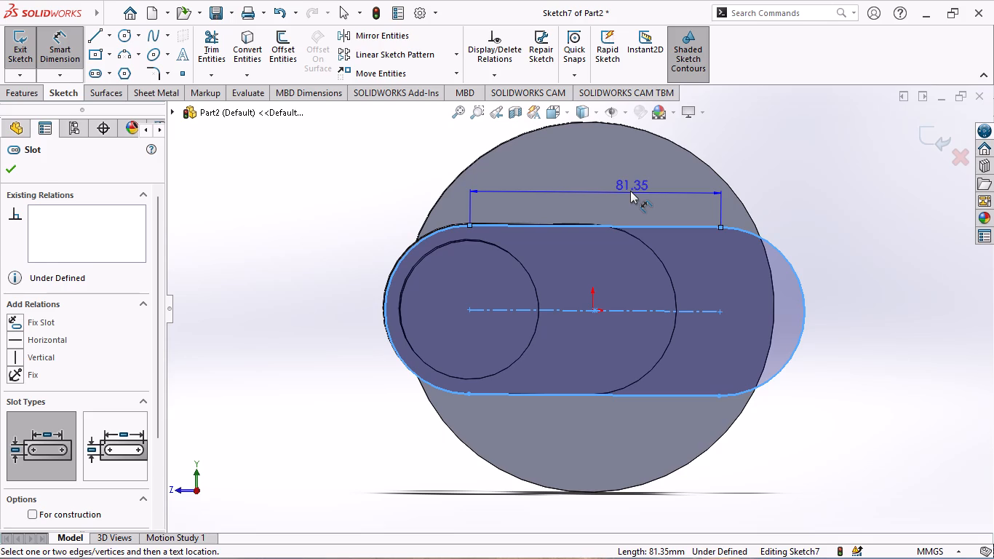
{"action": "left_click", "coordinate": [630, 191]}
{"action": "type", "text": "80"}
{"action": "key", "text": "Return"}
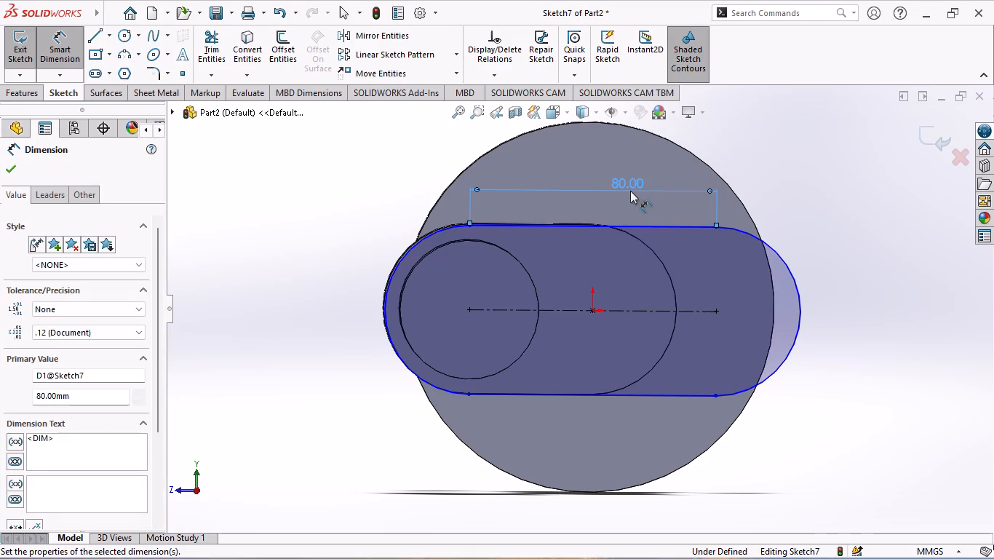
{"action": "left_click", "coordinate": [788, 271]}
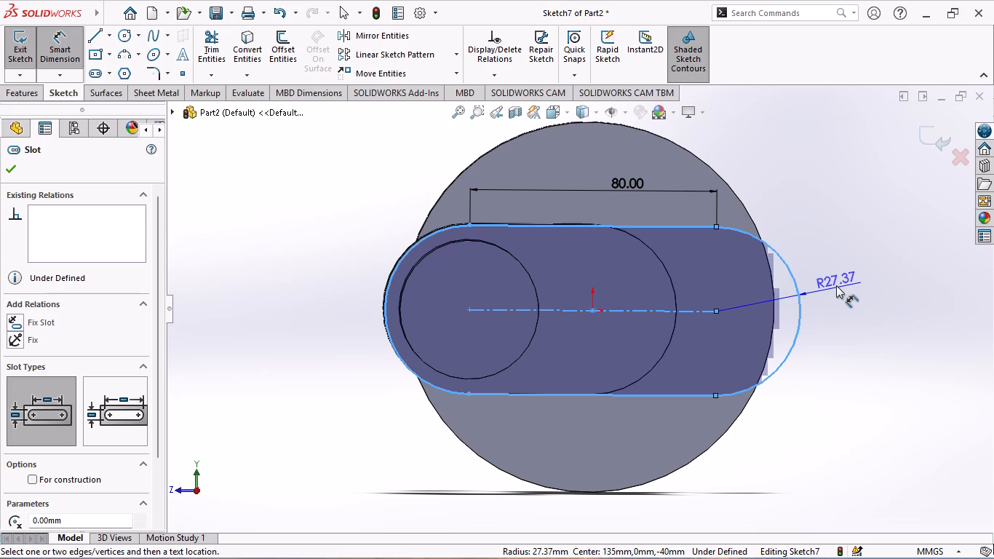
{"action": "left_click", "coordinate": [836, 285]}
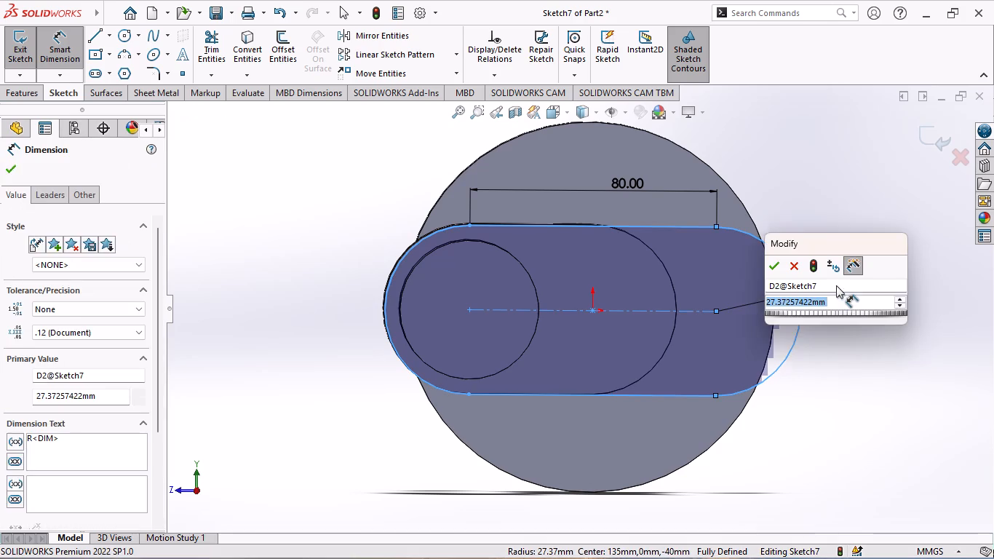
{"action": "type", "text": "27.5"}
{"action": "key", "text": "Return"}
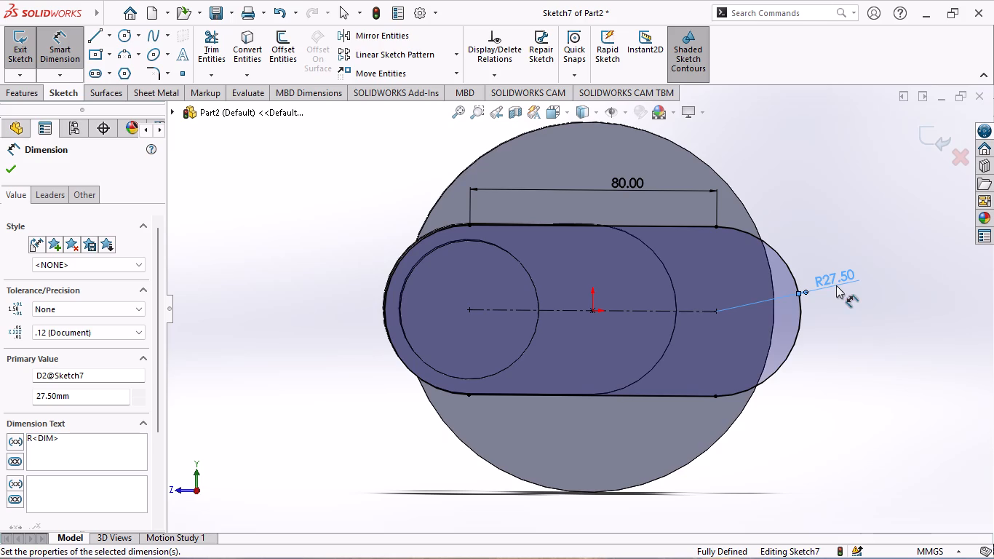
{"action": "left_click", "coordinate": [7, 170]}
Extrude the slot sketch 35 mm blind outward from the pin's end face, merging it with the body.
{"action": "left_click", "coordinate": [25, 90]}
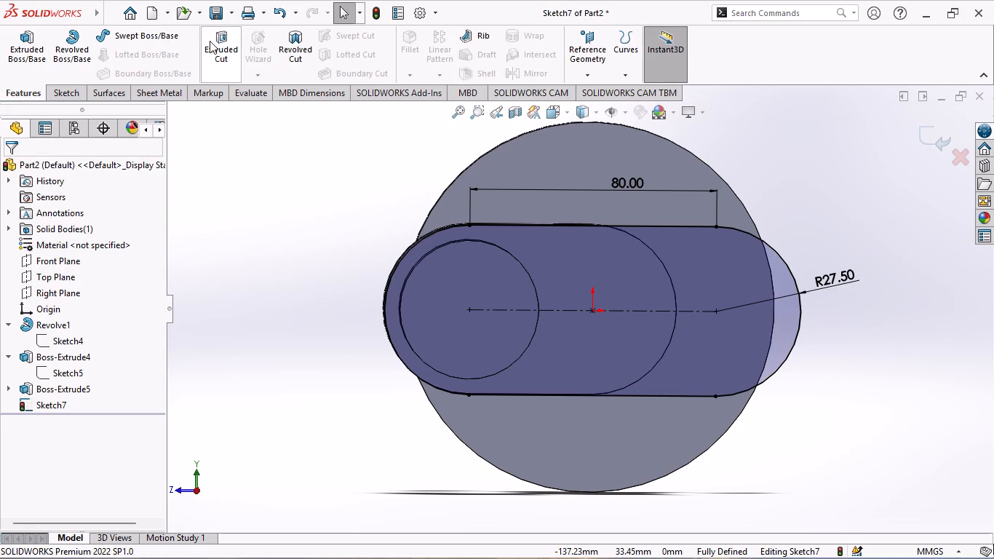
{"action": "left_click", "coordinate": [31, 57]}
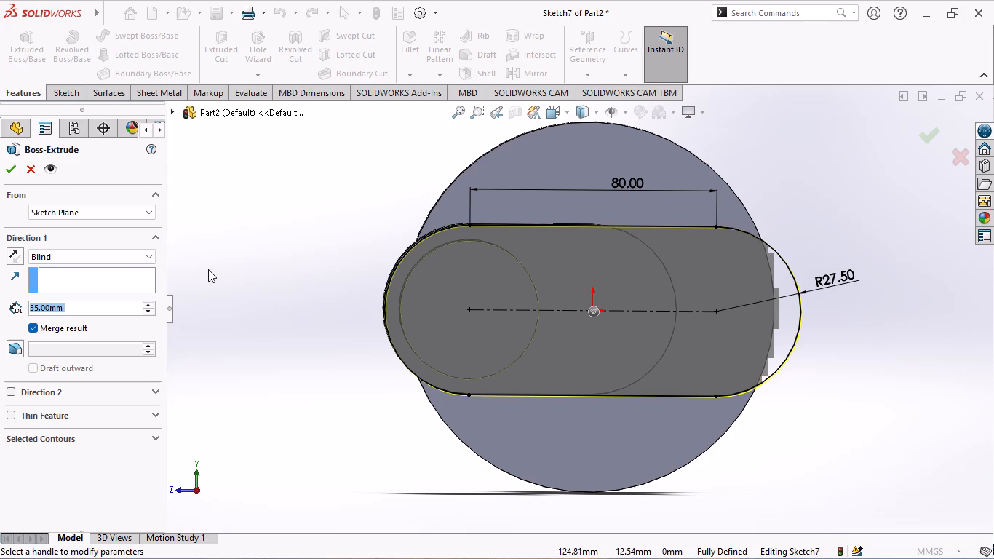
{"action": "middle_click_drag", "start_coordinate": [271, 268], "coordinate": [335, 340]}
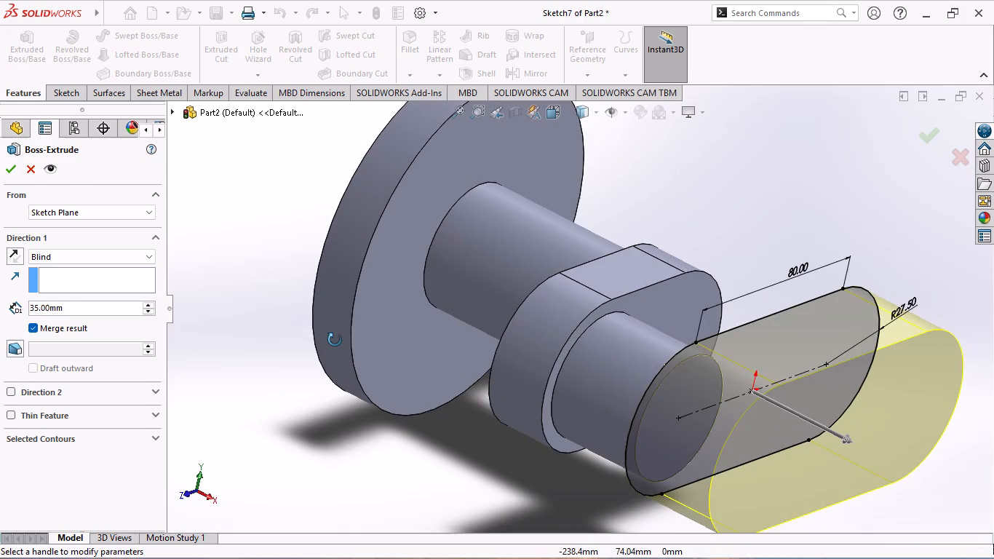
{"action": "middle_click_drag", "start_coordinate": [335, 340], "coordinate": [300, 281]}
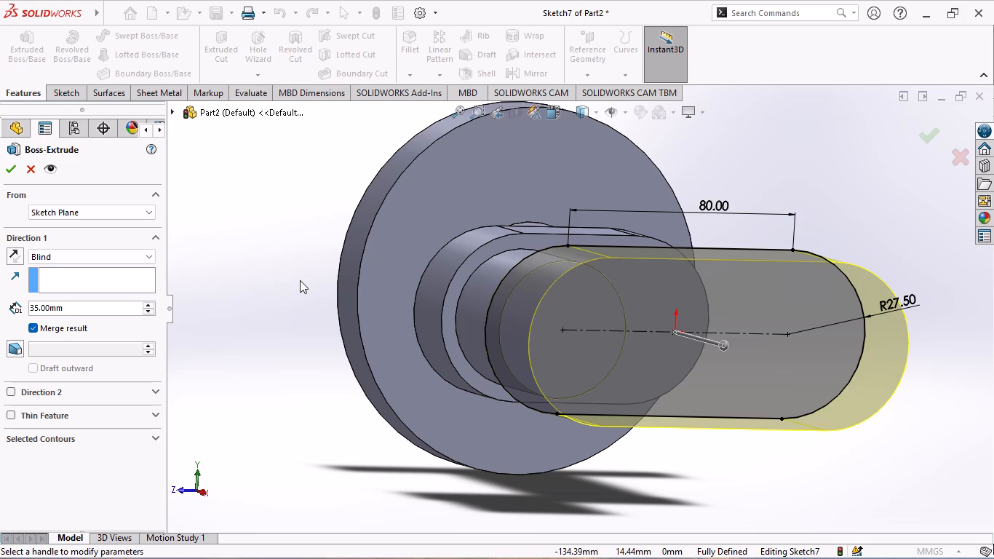
{"action": "key", "text": "2"}
{"action": "key", "text": "5"}
{"action": "key", "text": "Return"}
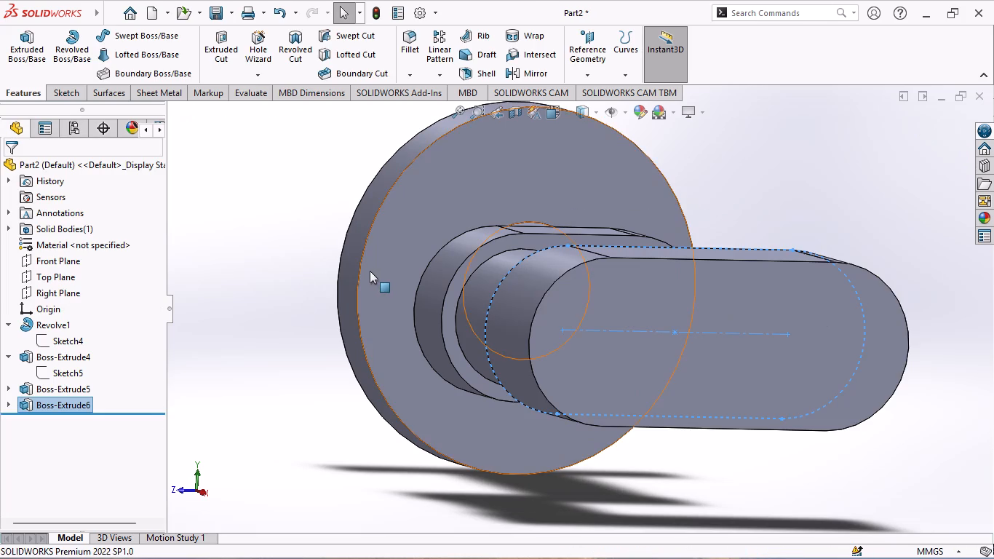
Edit the second slot-shaped web's extrusion and set its blind depth to 25 mm.
{"action": "scroll", "coordinate": [370, 271], "scroll_direction": "up", "scroll_amount": 1}
{"action": "middle_click_drag", "start_coordinate": [314, 276], "coordinate": [375, 352]}
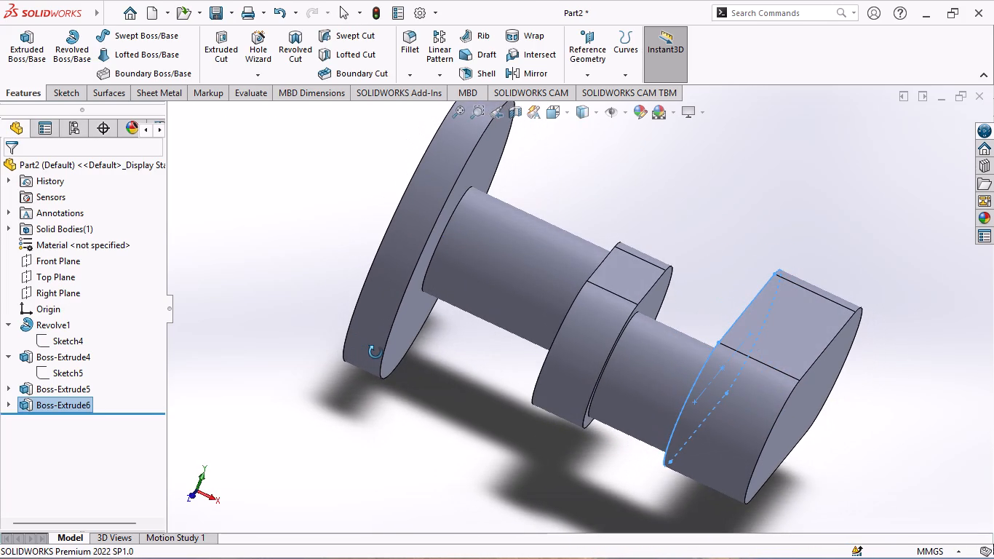
{"action": "middle_click_drag", "start_coordinate": [375, 352], "coordinate": [355, 331]}
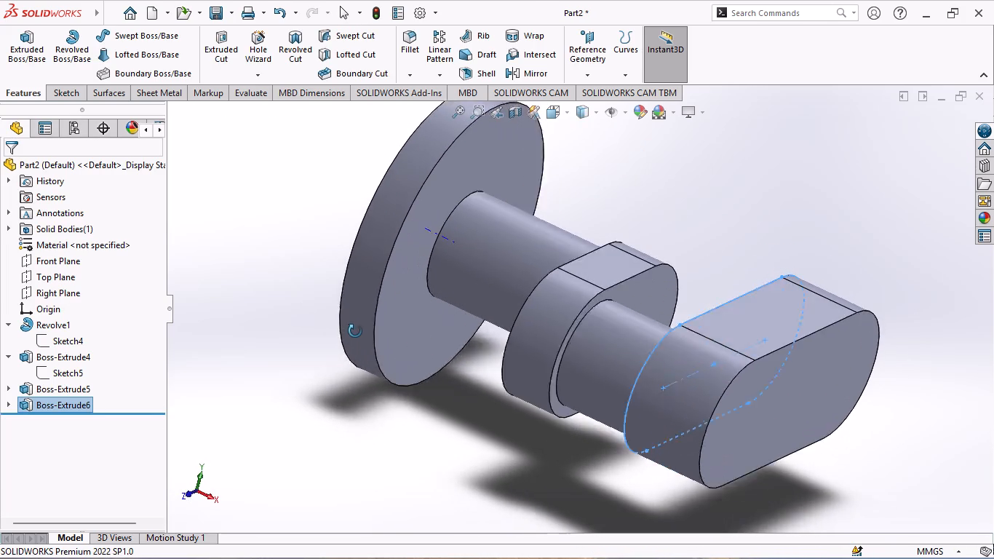
{"action": "middle_click_drag", "start_coordinate": [355, 331], "coordinate": [344, 320]}
{"action": "left_click", "coordinate": [77, 404]}
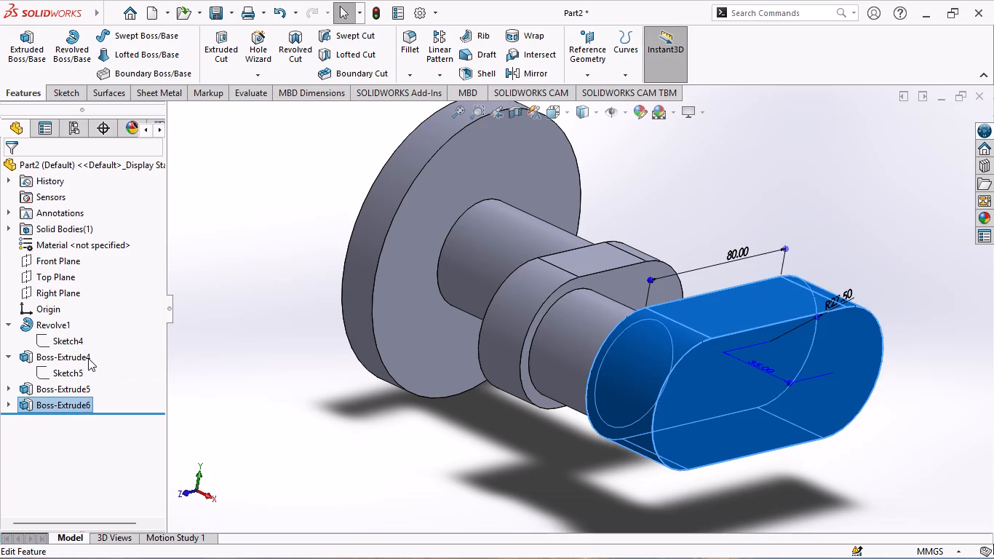
{"action": "left_click", "coordinate": [88, 358]}
{"action": "left_click", "coordinate": [218, 340]}
{"action": "left_click", "coordinate": [75, 403]}
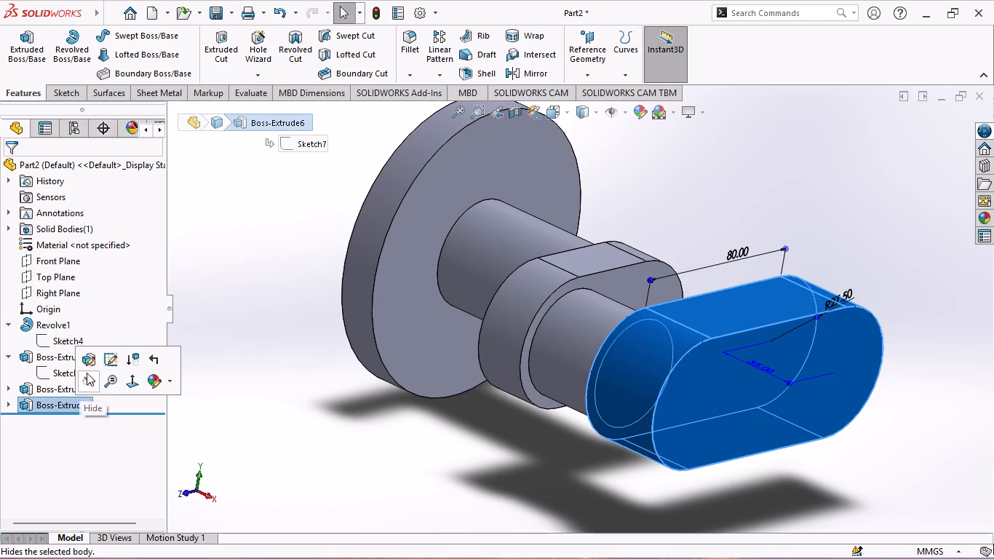
{"action": "left_click", "coordinate": [88, 363]}
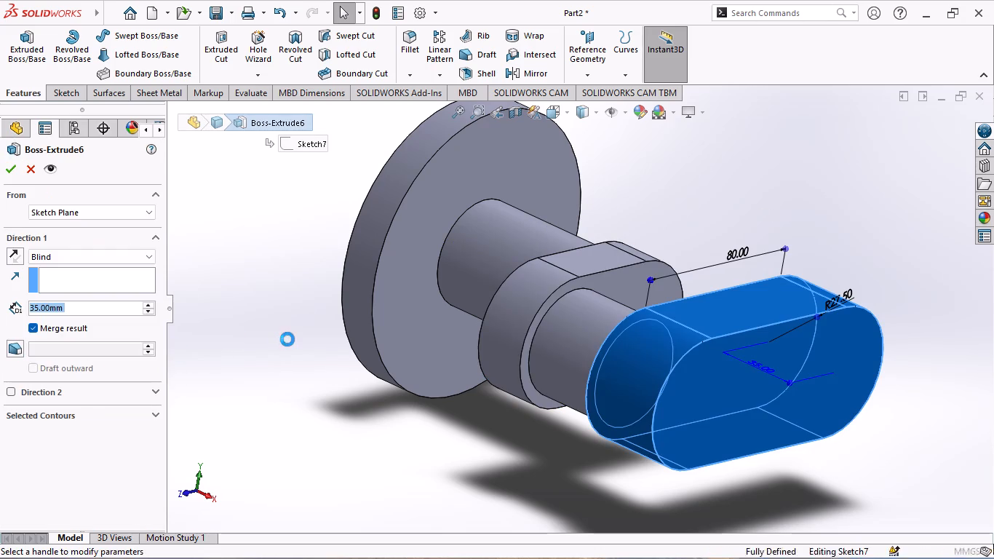
{"action": "double_click", "coordinate": [66, 306]}
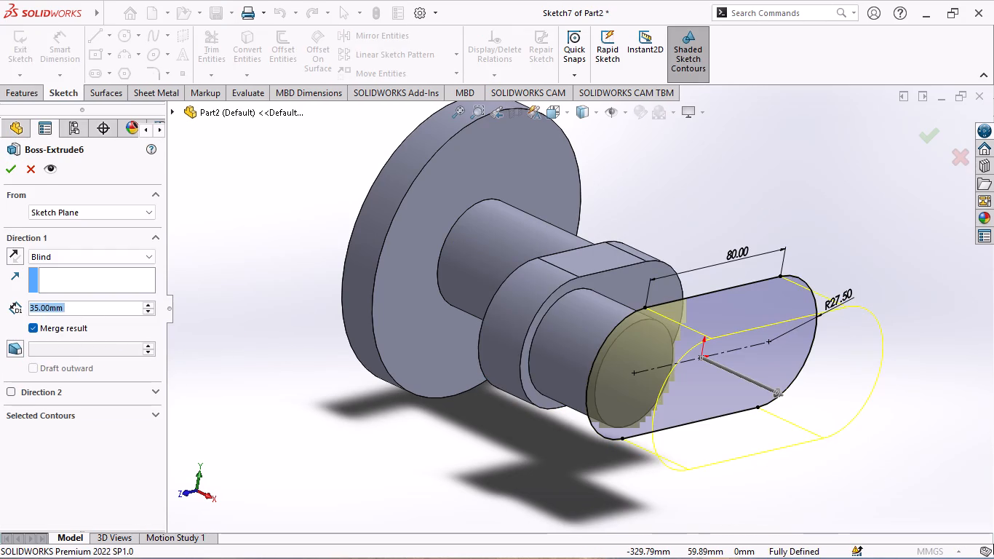
{"action": "type", "text": "25"}
{"action": "key", "text": "Return"}
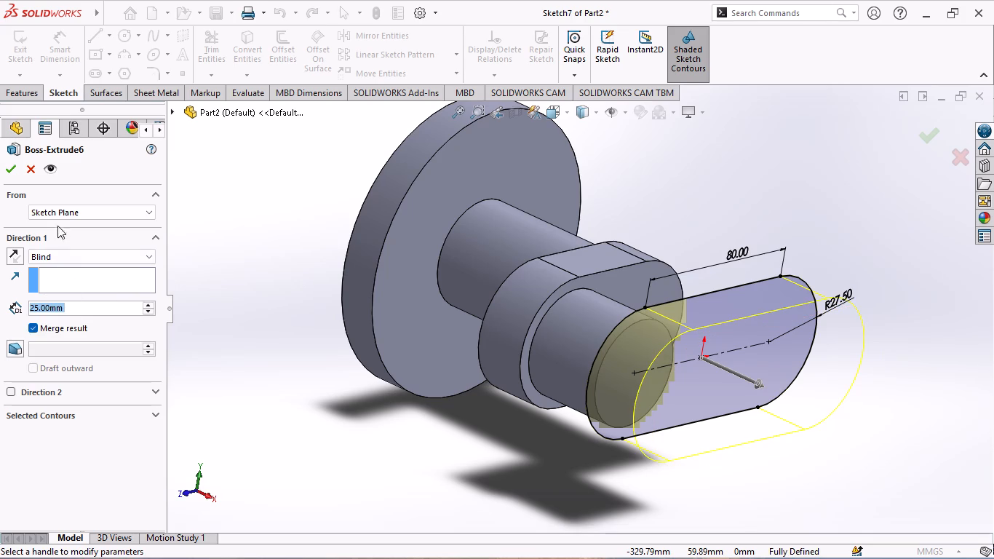
{"action": "left_click", "coordinate": [11, 162]}
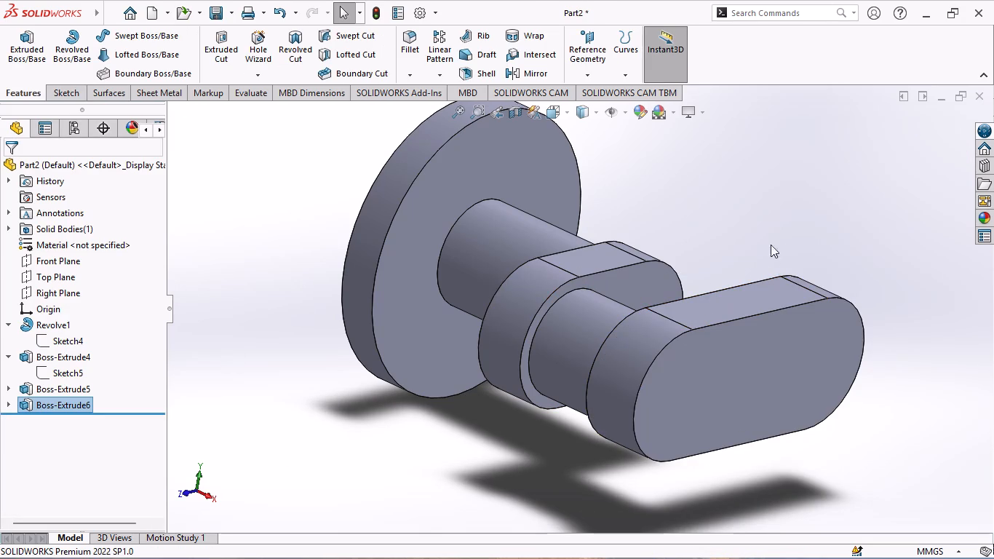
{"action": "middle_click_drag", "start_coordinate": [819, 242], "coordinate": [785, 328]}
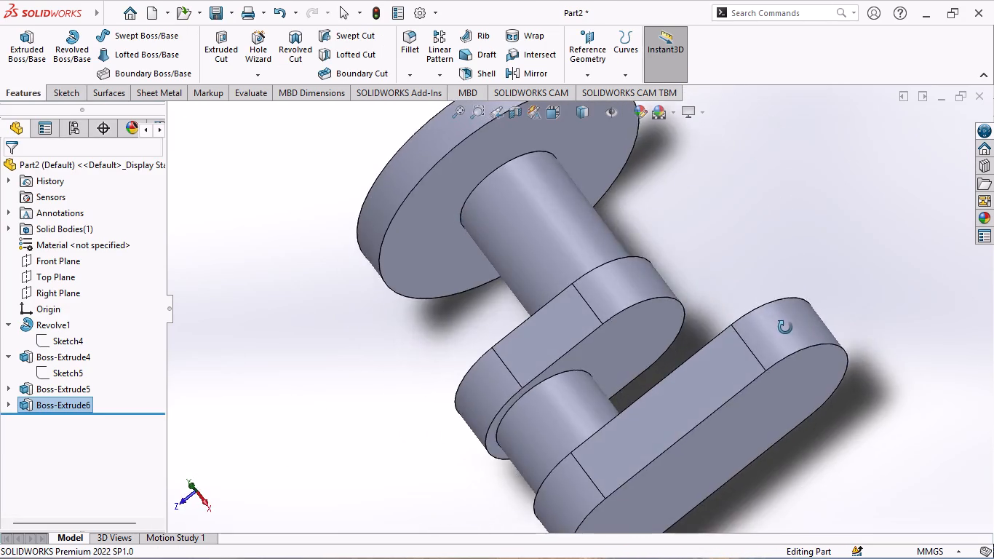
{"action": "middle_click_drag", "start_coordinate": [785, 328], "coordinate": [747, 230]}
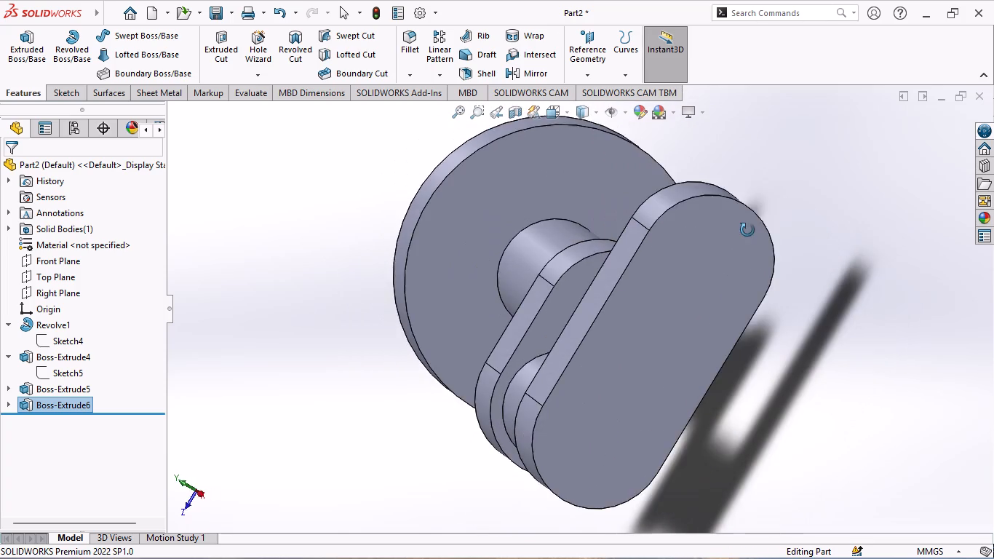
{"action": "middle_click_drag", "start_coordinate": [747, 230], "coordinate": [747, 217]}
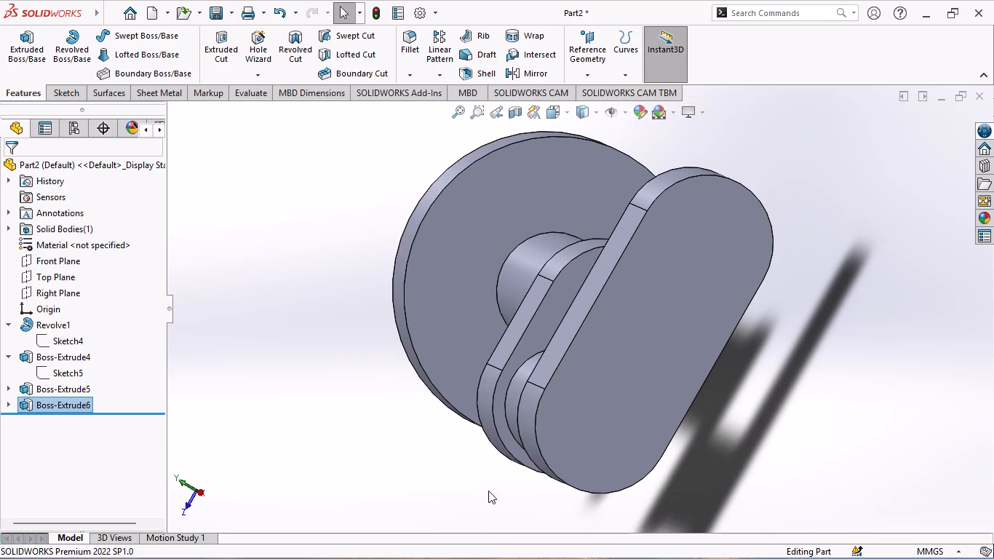
Inspect the stepped part from several angles, including the outer face of the second slot-shaped web.
{"action": "middle_click_drag", "start_coordinate": [484, 478], "coordinate": [386, 475]}
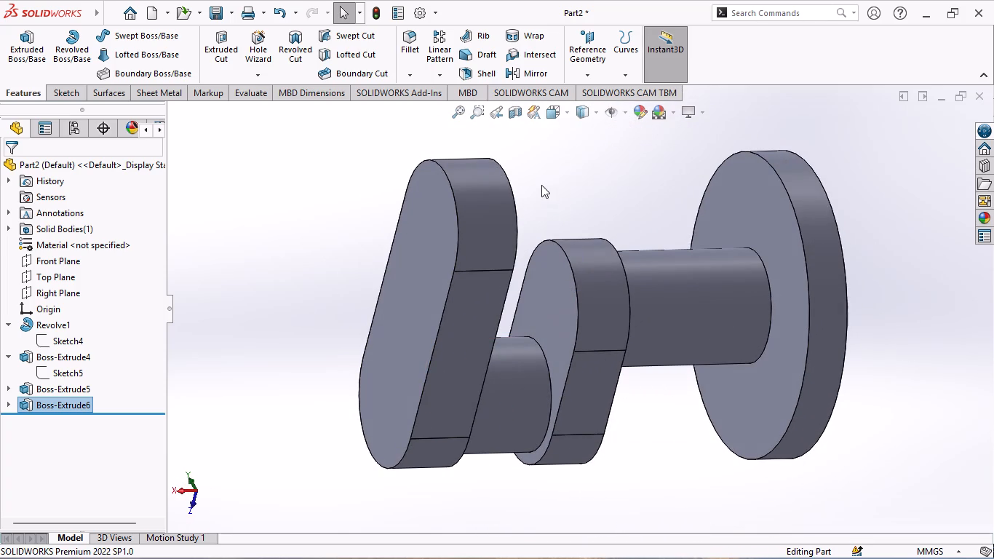
{"action": "middle_click_drag", "start_coordinate": [547, 189], "coordinate": [649, 263]}
{"action": "scroll", "coordinate": [587, 253], "scroll_direction": "down", "scroll_amount": 1}
{"action": "scroll", "coordinate": [642, 277], "scroll_direction": "up", "scroll_amount": 3}
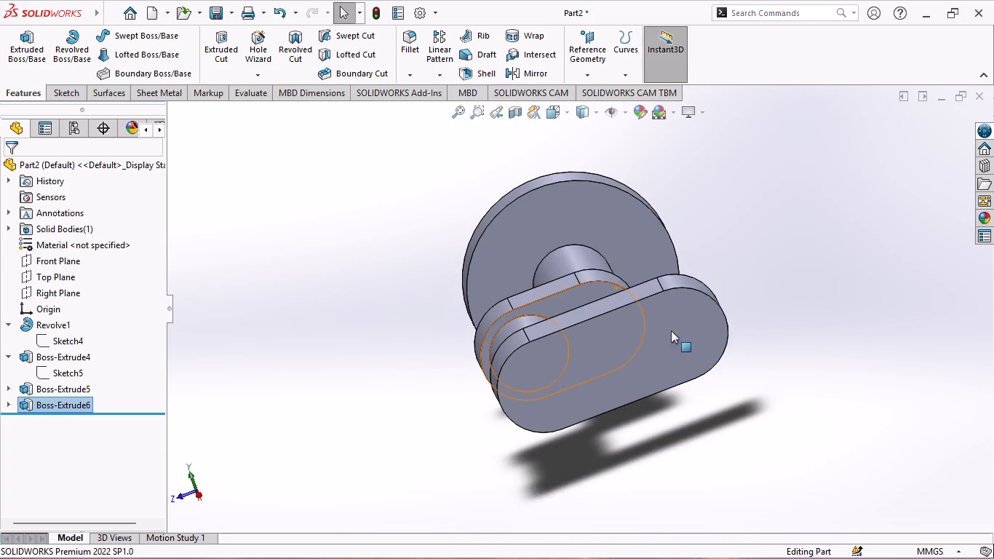
{"action": "scroll", "coordinate": [687, 346], "scroll_direction": "up", "scroll_amount": 1}
{"action": "middle_click_drag", "start_coordinate": [735, 344], "coordinate": [724, 270]}
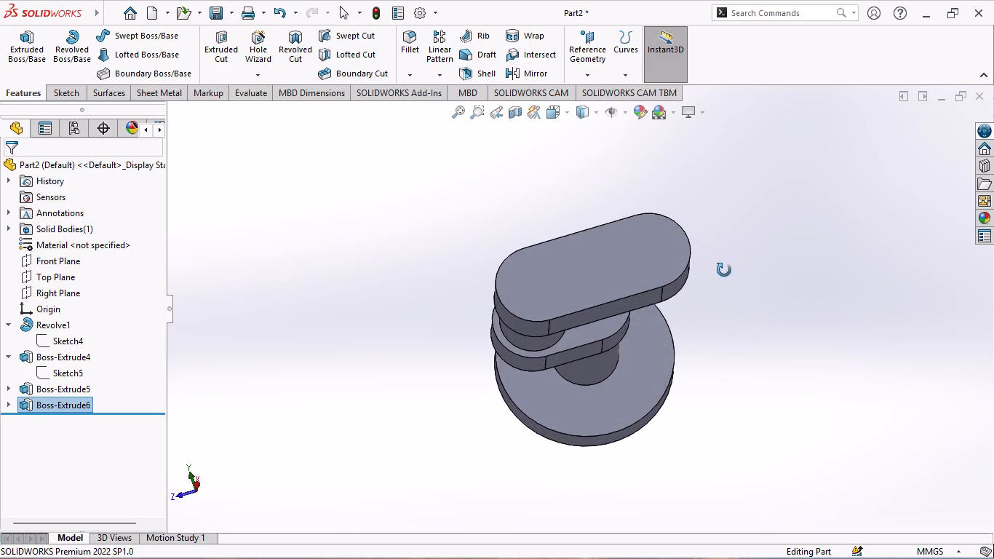
{"action": "middle_click_drag", "start_coordinate": [724, 270], "coordinate": [735, 309]}
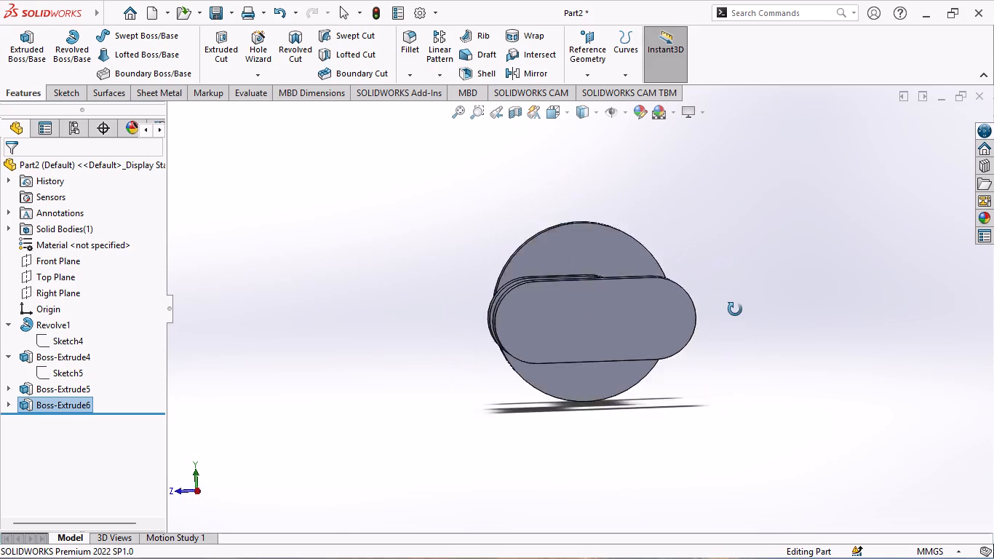
{"action": "middle_click_drag", "start_coordinate": [735, 309], "coordinate": [734, 283]}
{"action": "scroll", "coordinate": [734, 284], "scroll_direction": "up", "scroll_amount": 1}
{"action": "scroll", "coordinate": [617, 309], "scroll_direction": "down", "scroll_amount": 1}
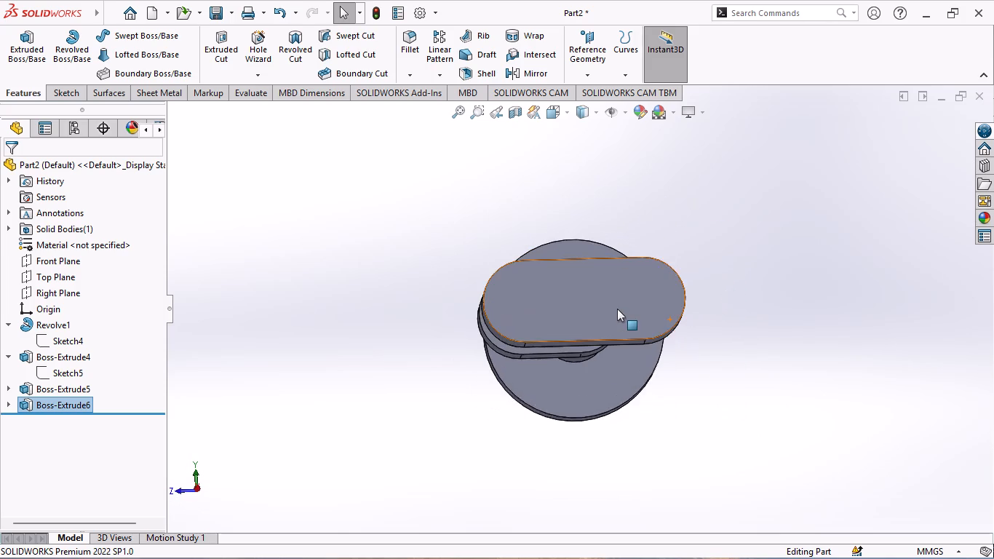
{"action": "scroll", "coordinate": [617, 309], "scroll_direction": "down", "scroll_amount": 1}
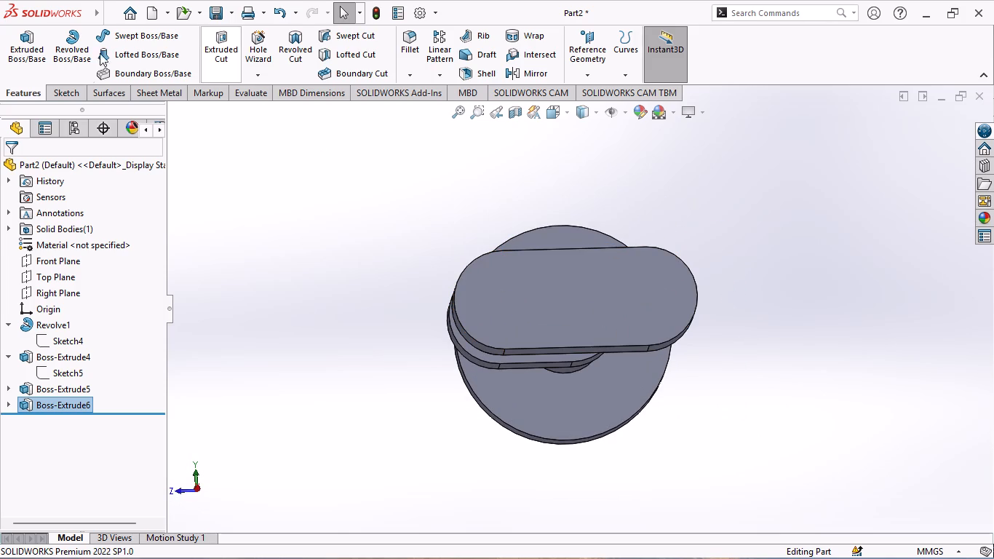
On the second web's outer face, sketch a circle of about 20.9 mm radius centred on the end arc opposite the first pin.
{"action": "left_click", "coordinate": [537, 306]}
{"action": "left_click", "coordinate": [601, 255]}
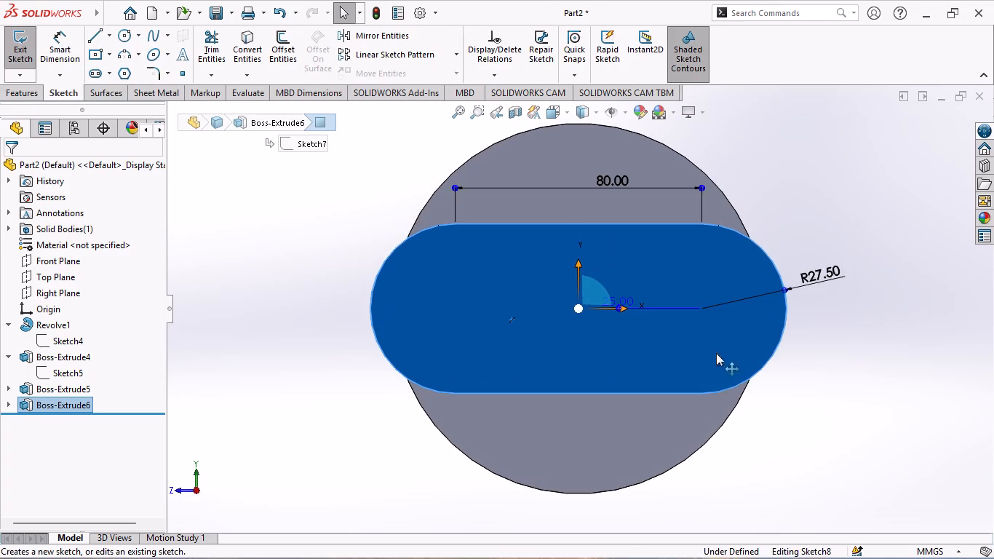
{"action": "middle_click_drag", "start_coordinate": [827, 254], "coordinate": [823, 318]}
{"action": "scroll", "coordinate": [824, 302], "scroll_direction": "down", "scroll_amount": 1}
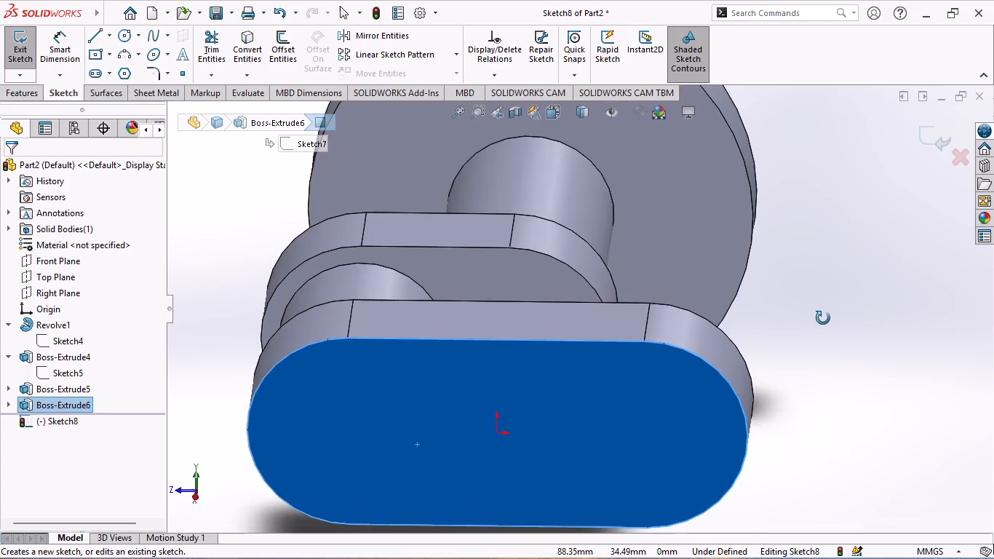
{"action": "middle_click_drag", "start_coordinate": [823, 318], "coordinate": [828, 277]}
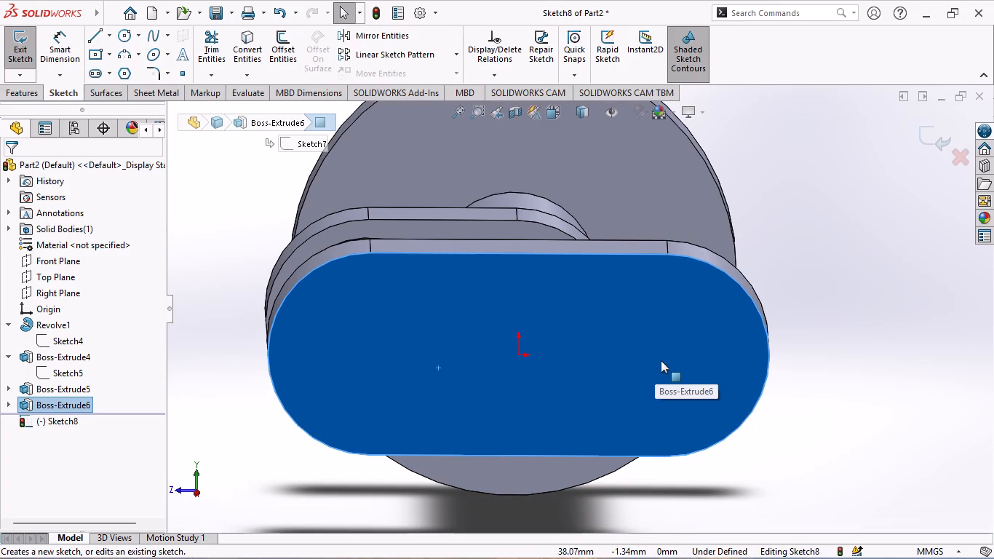
{"action": "left_click", "coordinate": [123, 35]}
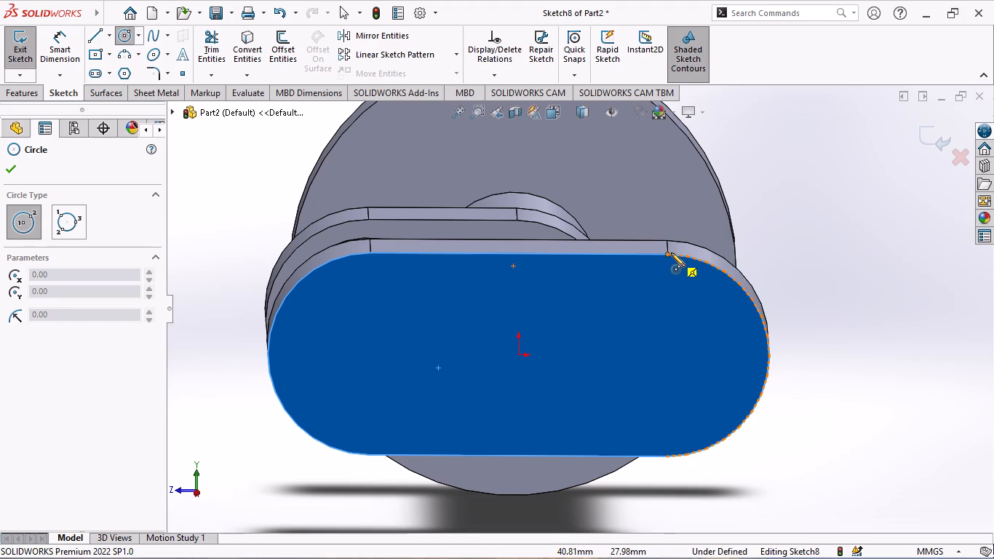
{"action": "left_click", "coordinate": [668, 356]}
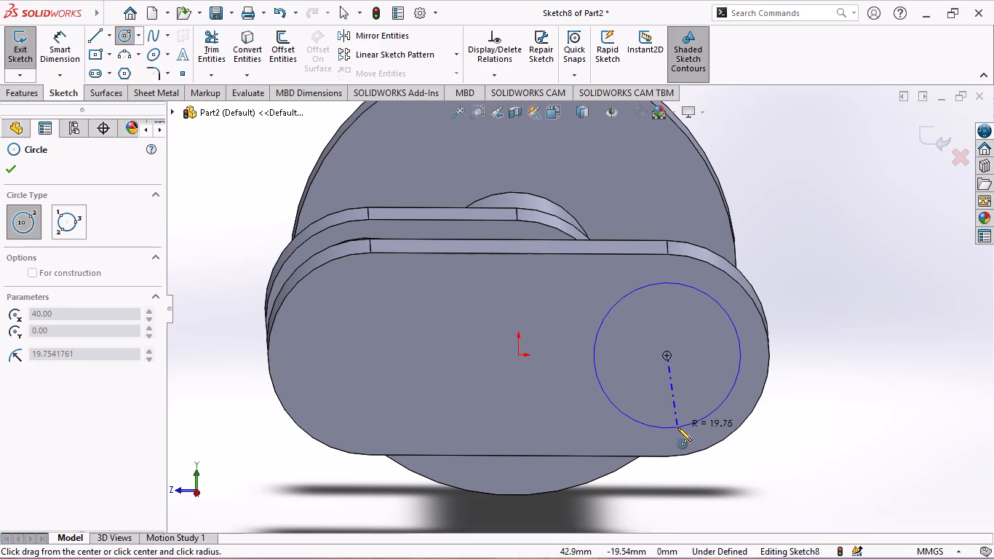
{"action": "left_click", "coordinate": [677, 432]}
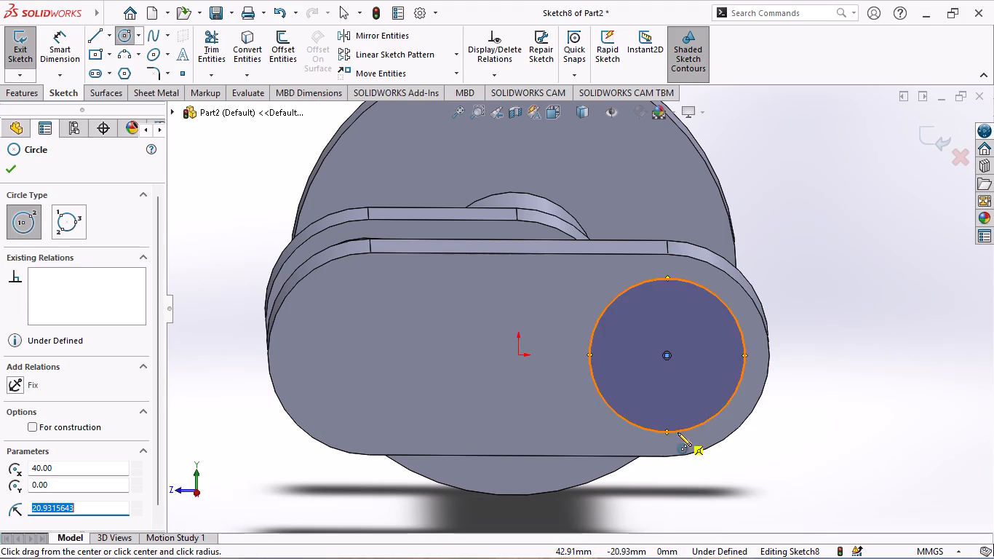
Dimension the circle's diameter as 45 mm.
{"action": "left_click", "coordinate": [55, 56]}
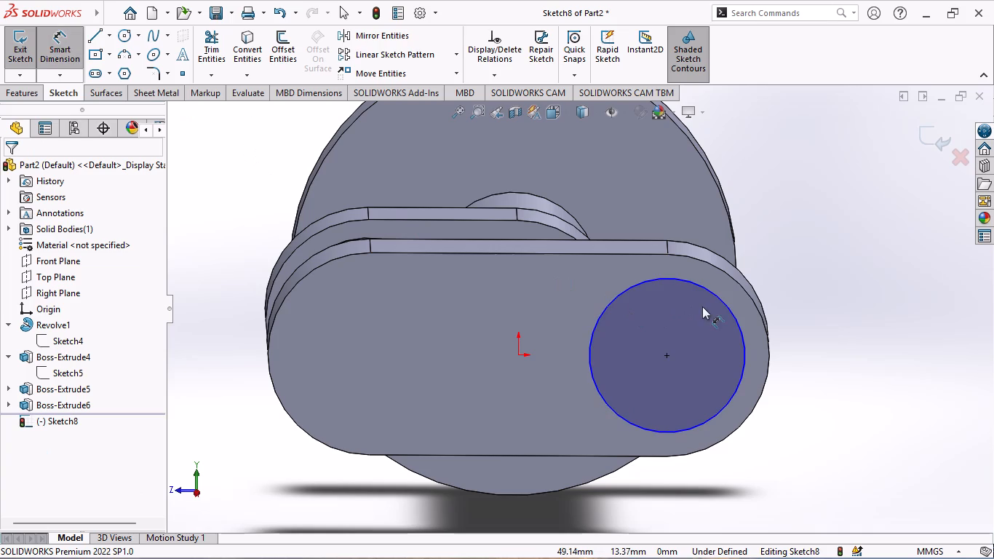
{"action": "left_click", "coordinate": [713, 293]}
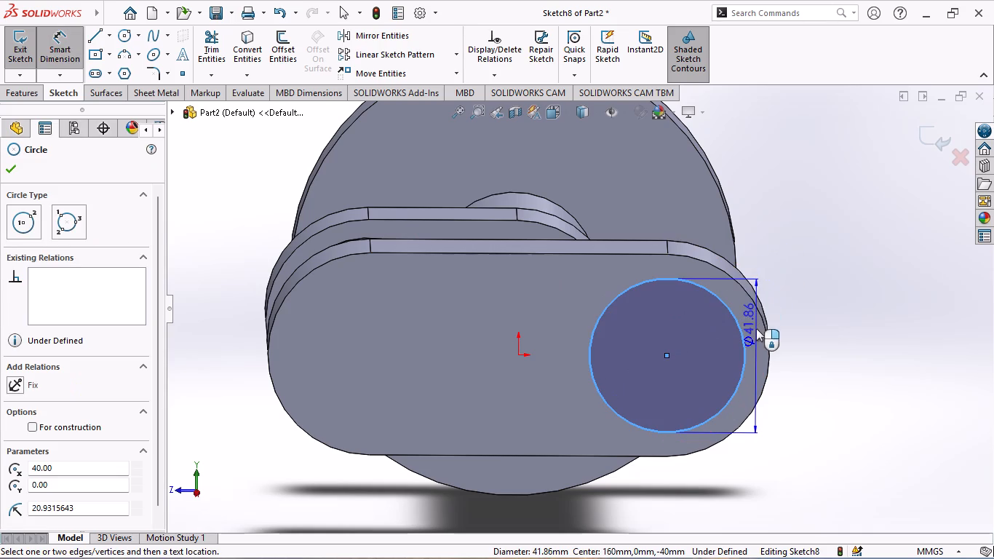
{"action": "left_click", "coordinate": [808, 329]}
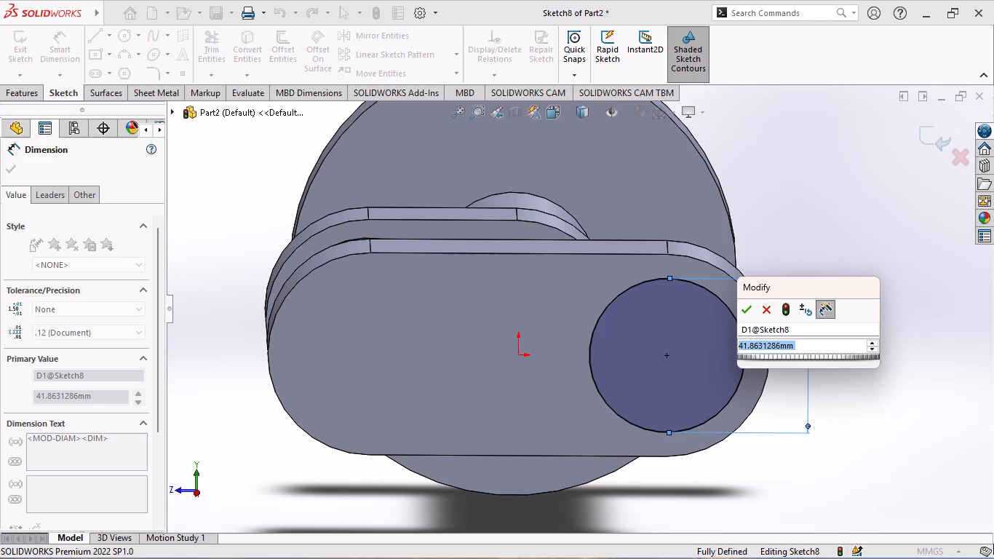
{"action": "type", "text": "45"}
{"action": "key", "text": "Return"}
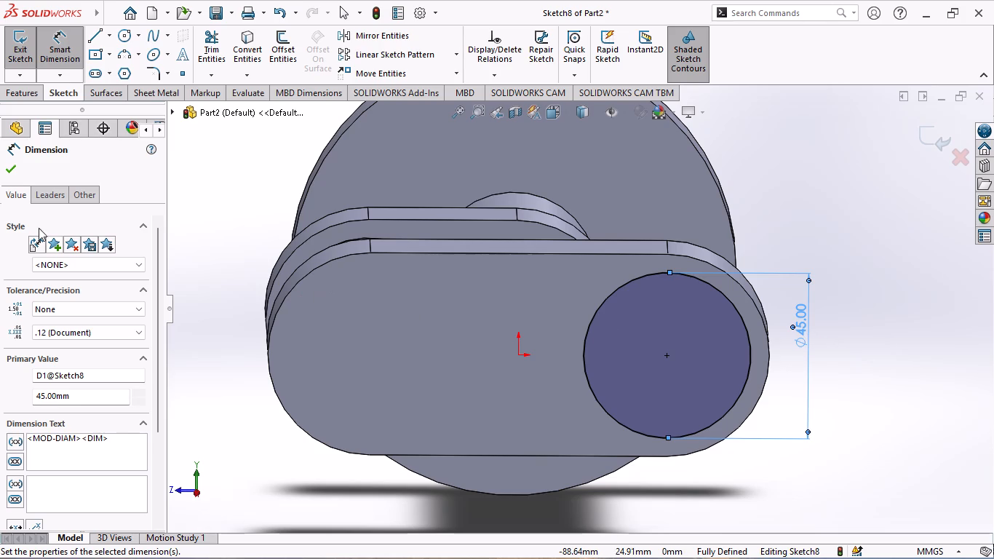
{"action": "left_click", "coordinate": [12, 169]}
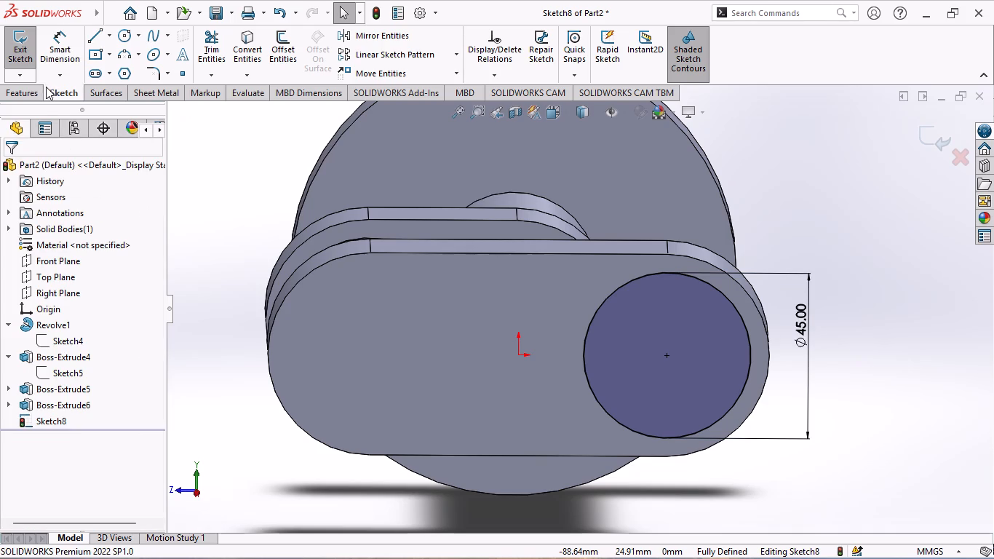
Extrude the circle 35 mm blind outward from the second web's face, merging it with the body as a second pin.
{"action": "left_click", "coordinate": [25, 92]}
{"action": "left_click", "coordinate": [15, 54]}
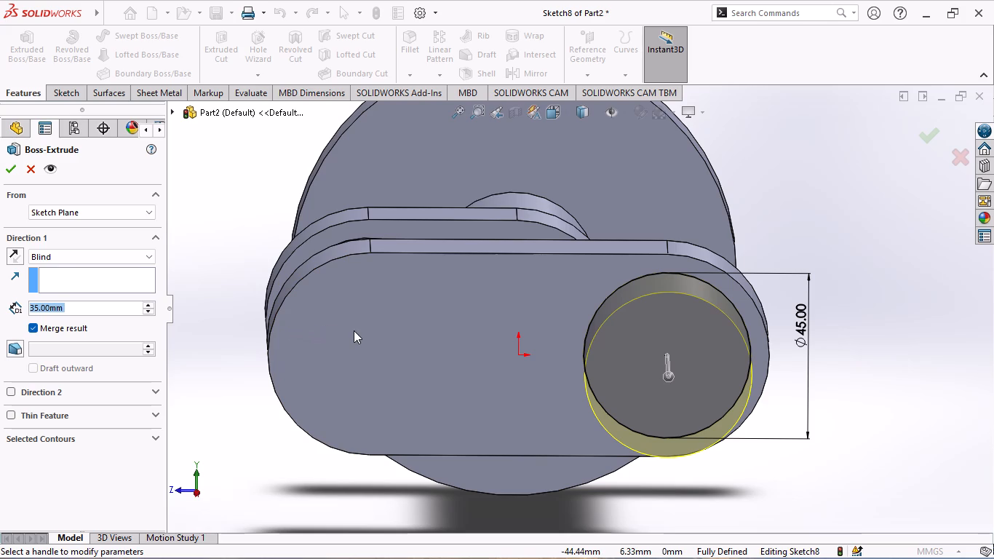
{"action": "left_click", "coordinate": [13, 170]}
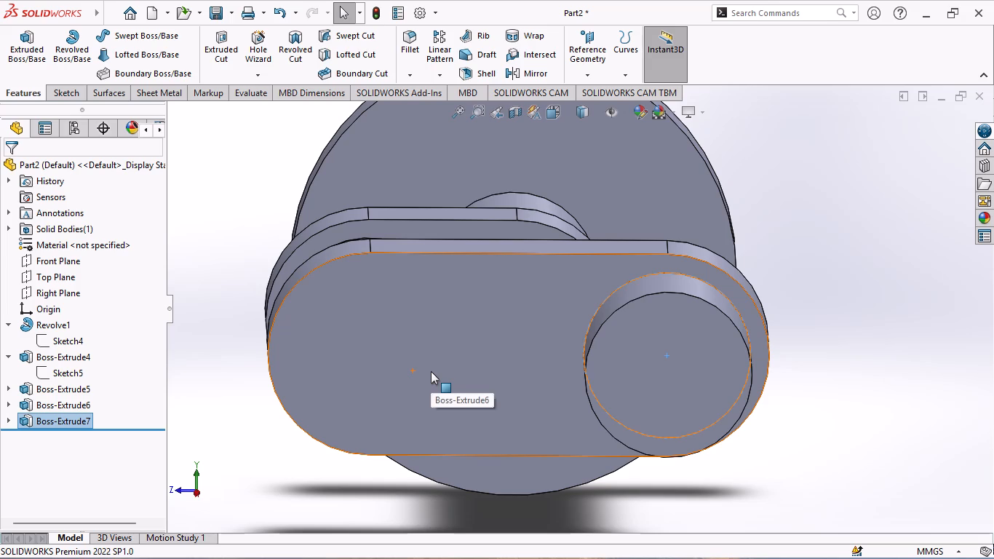
On the second pin's end face, sketch a horizontal straight slot from the pin's centre, 80 mm between centres and about 54.3 mm wide.
{"action": "scroll", "coordinate": [431, 371], "scroll_direction": "up", "scroll_amount": 2}
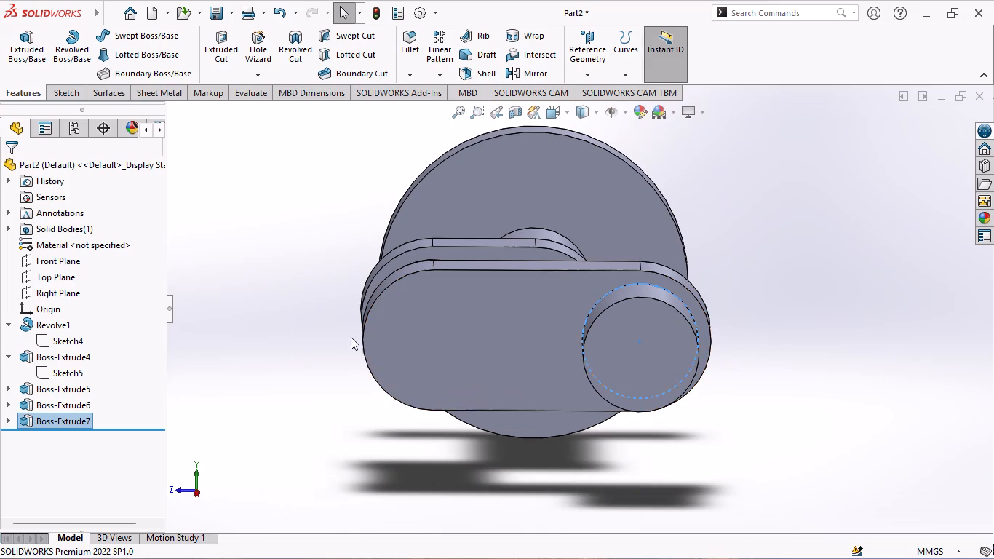
{"action": "middle_click_drag", "start_coordinate": [340, 282], "coordinate": [341, 269]}
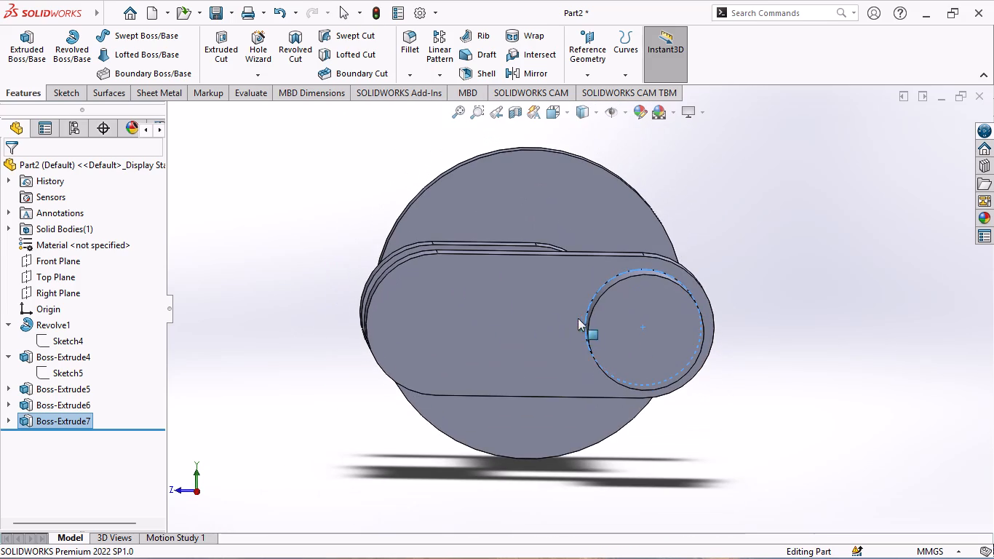
{"action": "left_click", "coordinate": [610, 314]}
{"action": "left_click", "coordinate": [669, 266]}
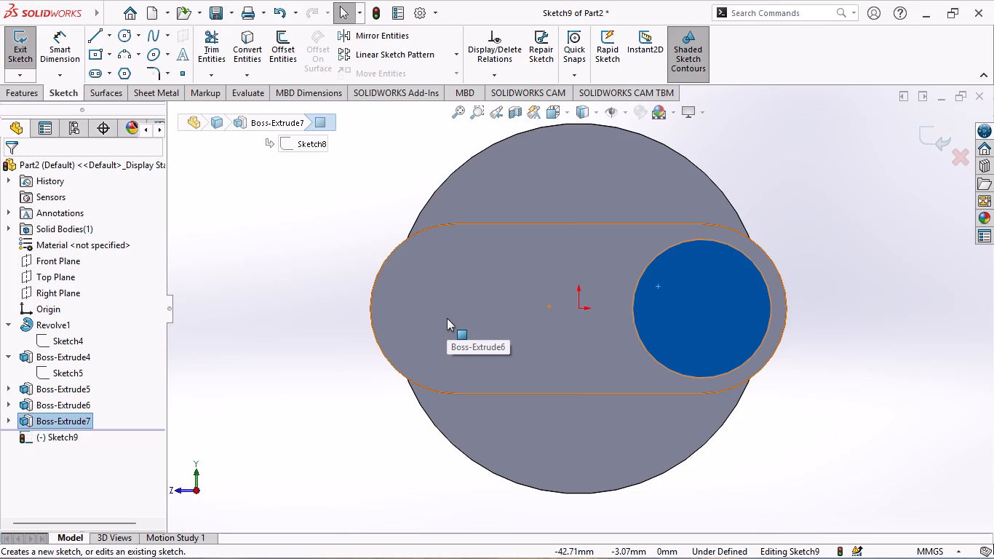
{"action": "left_click", "coordinate": [95, 72]}
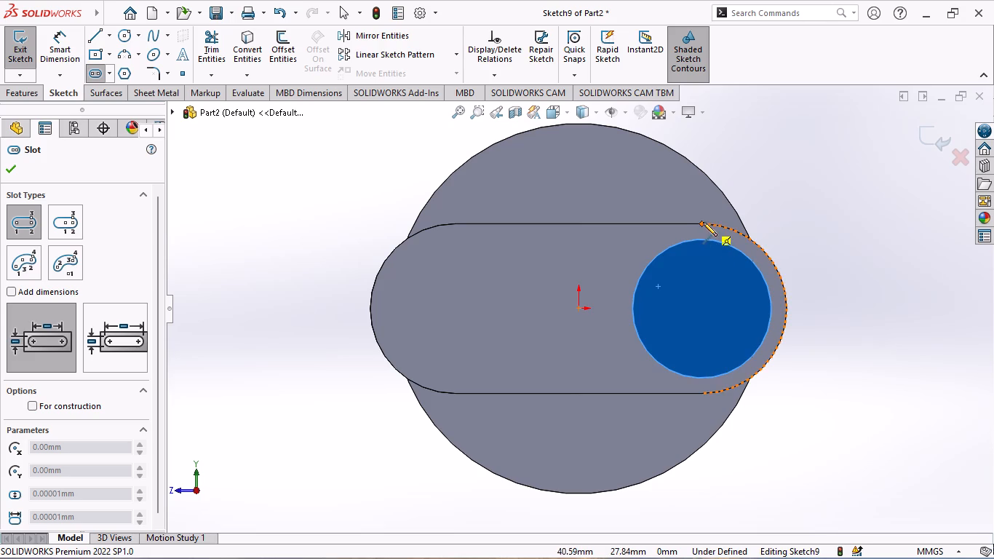
{"action": "left_click", "coordinate": [701, 309]}
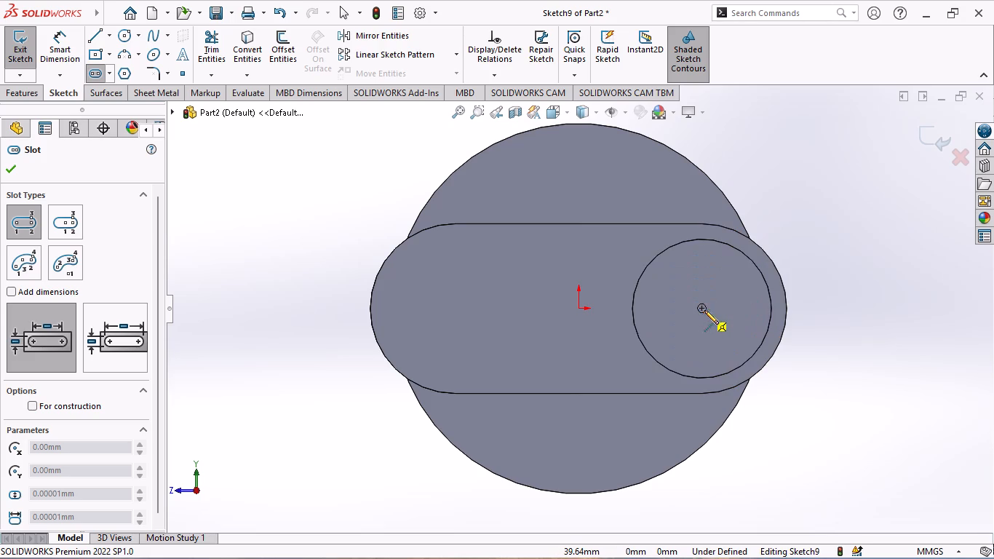
{"action": "left_click", "coordinate": [456, 309]}
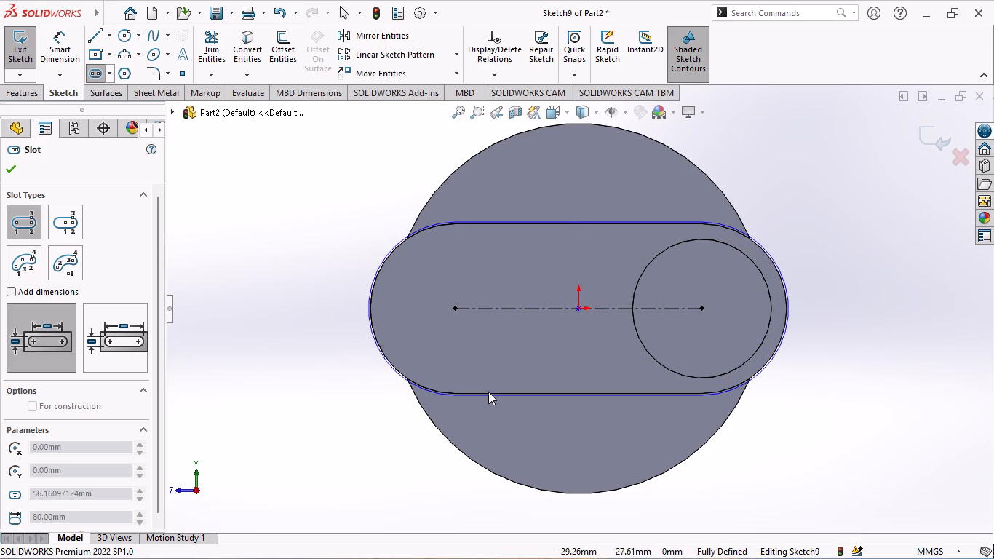
{"action": "left_click", "coordinate": [488, 392]}
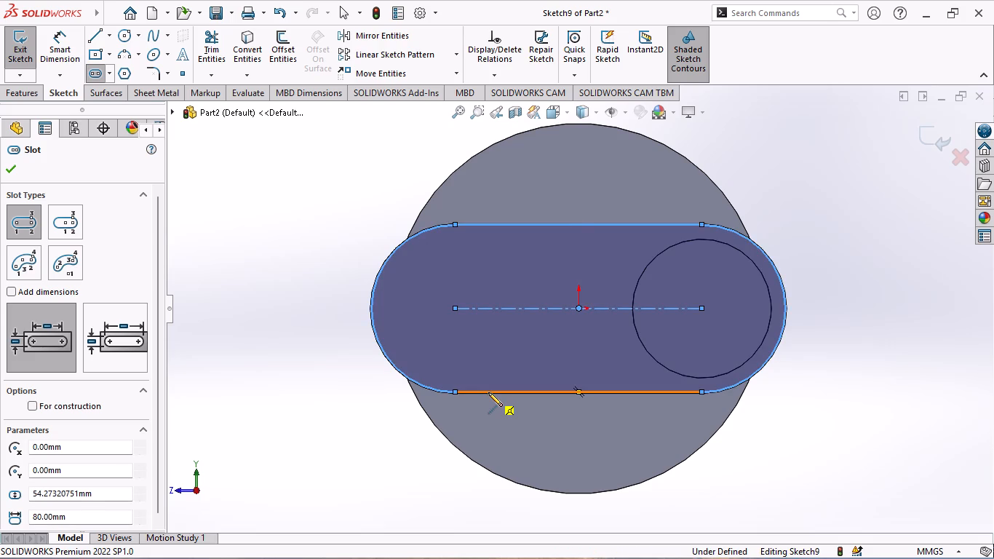
{"action": "key", "text": "Escape"}
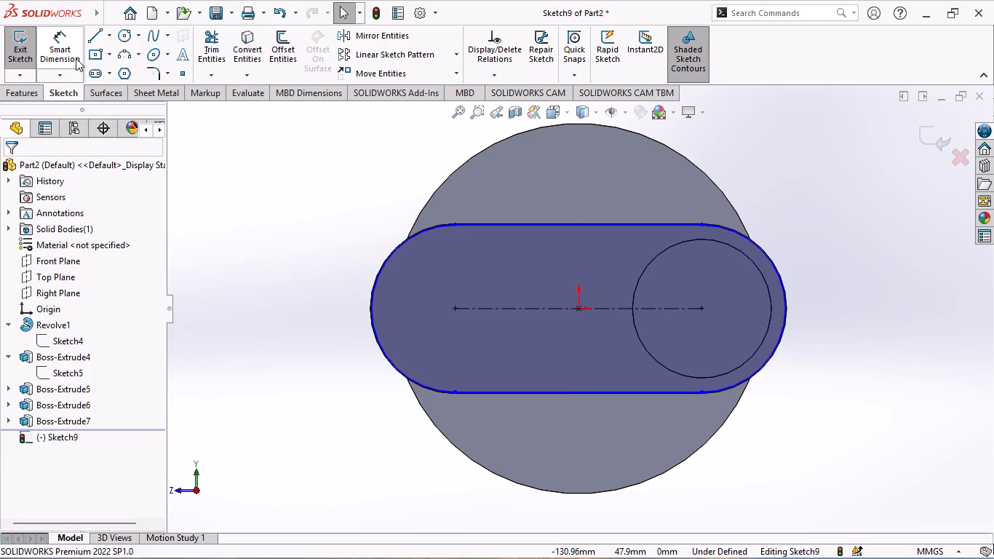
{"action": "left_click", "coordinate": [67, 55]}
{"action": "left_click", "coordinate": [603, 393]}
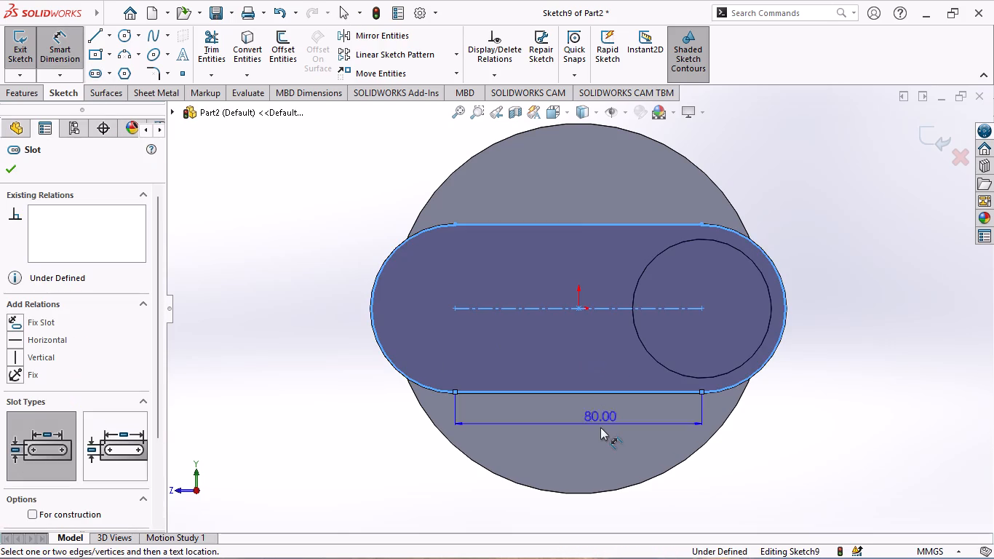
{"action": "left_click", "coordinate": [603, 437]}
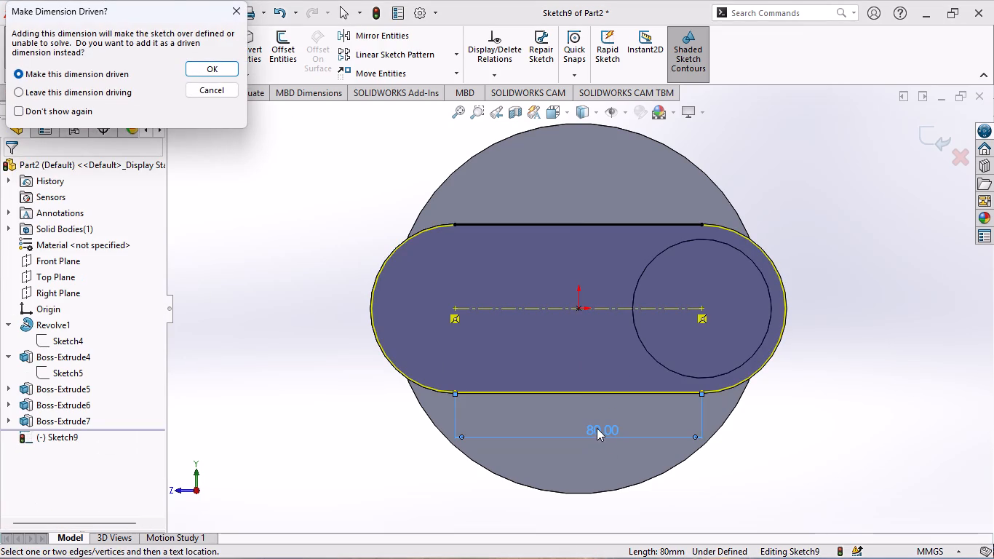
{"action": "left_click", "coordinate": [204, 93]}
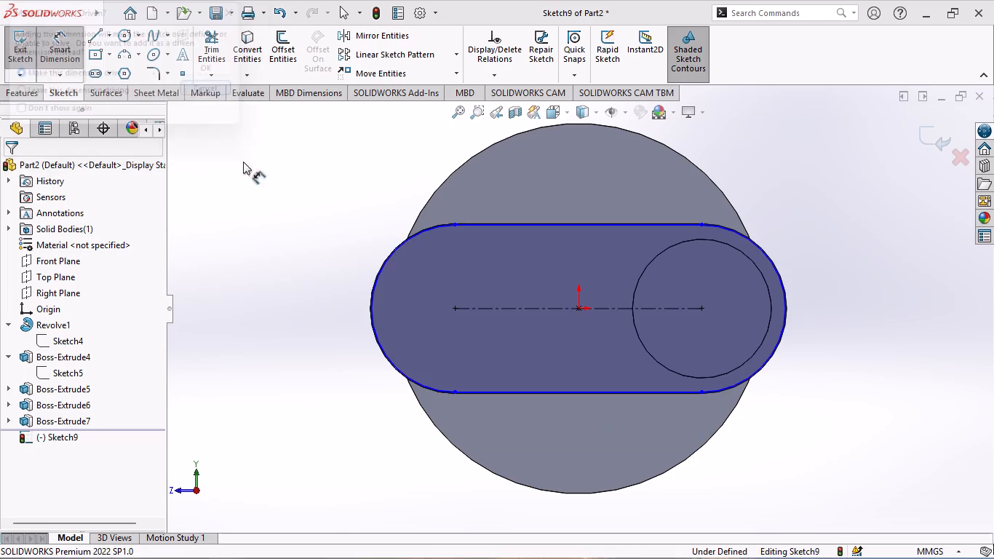
Dimension the slot's end-arc radius on the second pin's end face as 27.5 mm.
{"action": "middle_click_drag", "start_coordinate": [286, 256], "coordinate": [273, 288]}
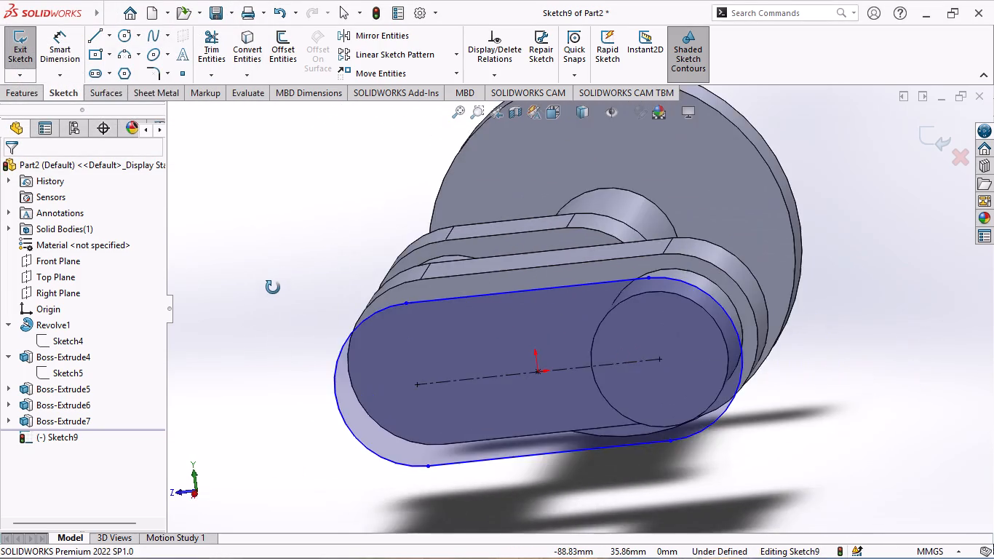
{"action": "middle_click_drag", "start_coordinate": [273, 288], "coordinate": [281, 270]}
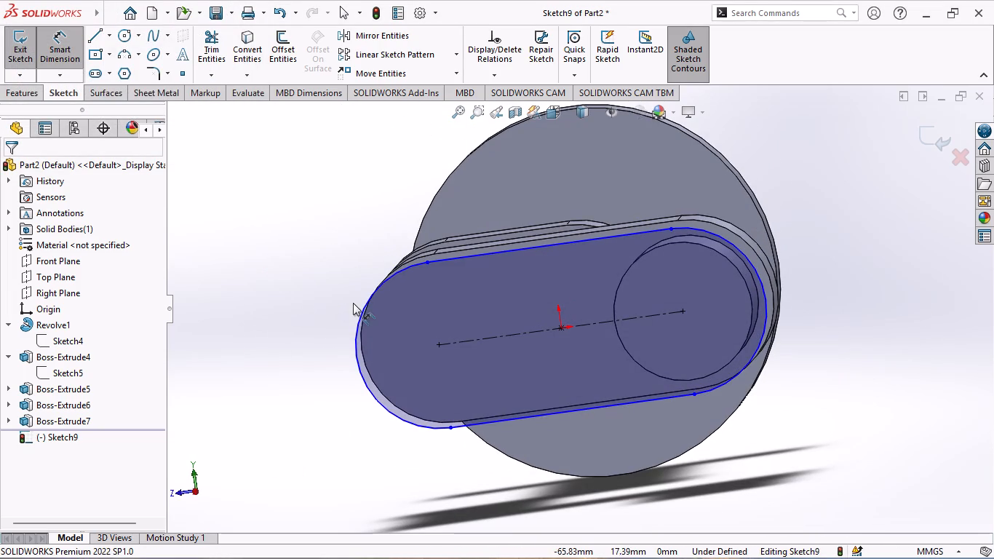
{"action": "left_click", "coordinate": [365, 306]}
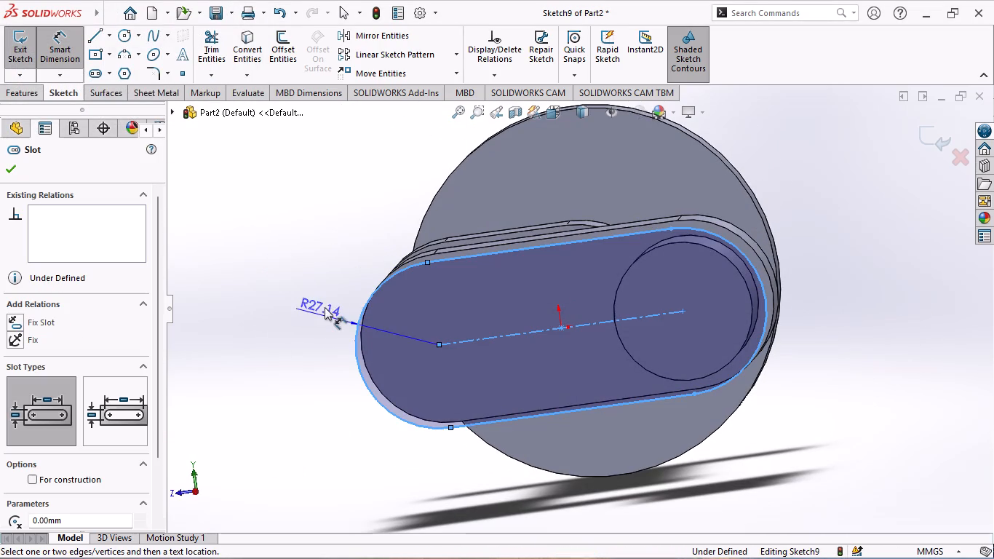
{"action": "left_click", "coordinate": [308, 317]}
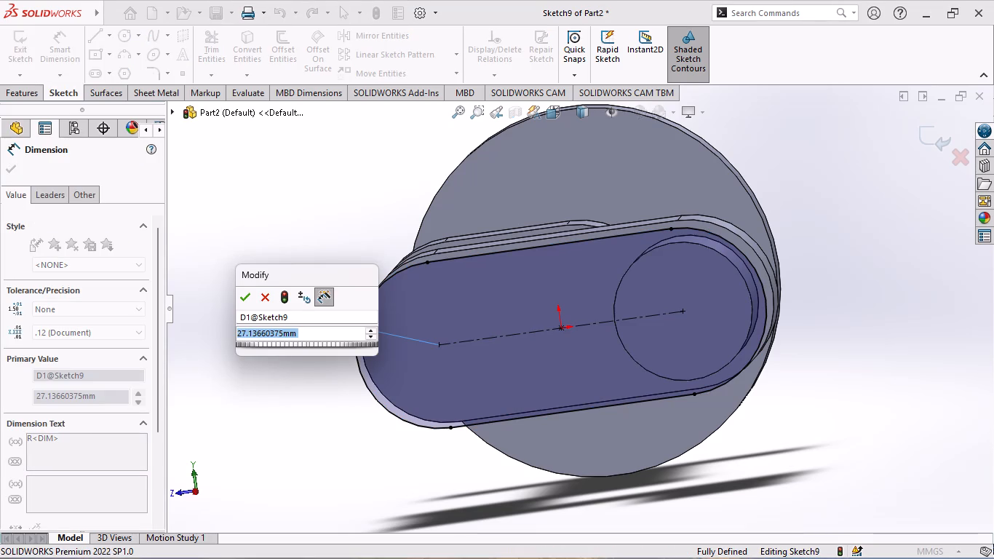
{"action": "type", "text": "27"}
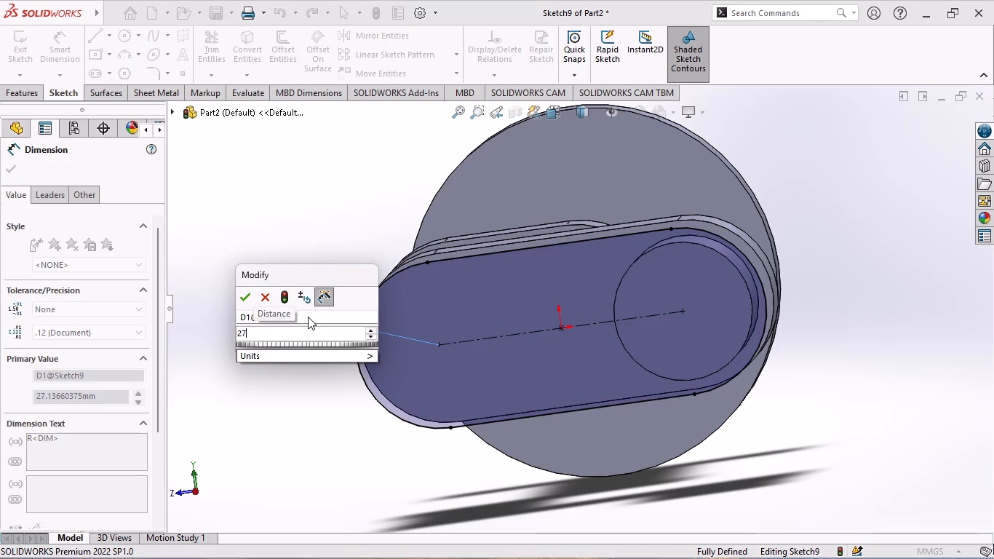
{"action": "type", "text": ".5"}
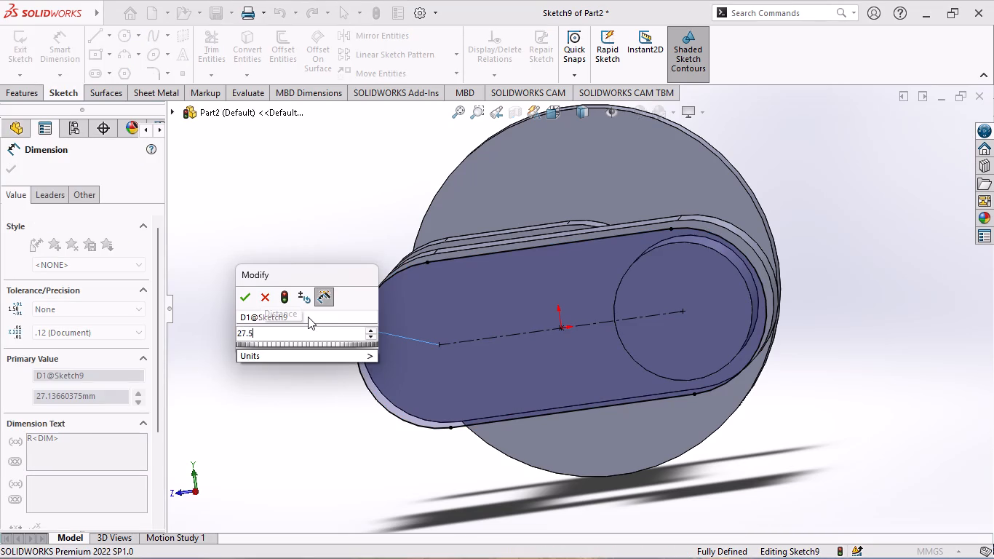
{"action": "key", "text": "Return"}
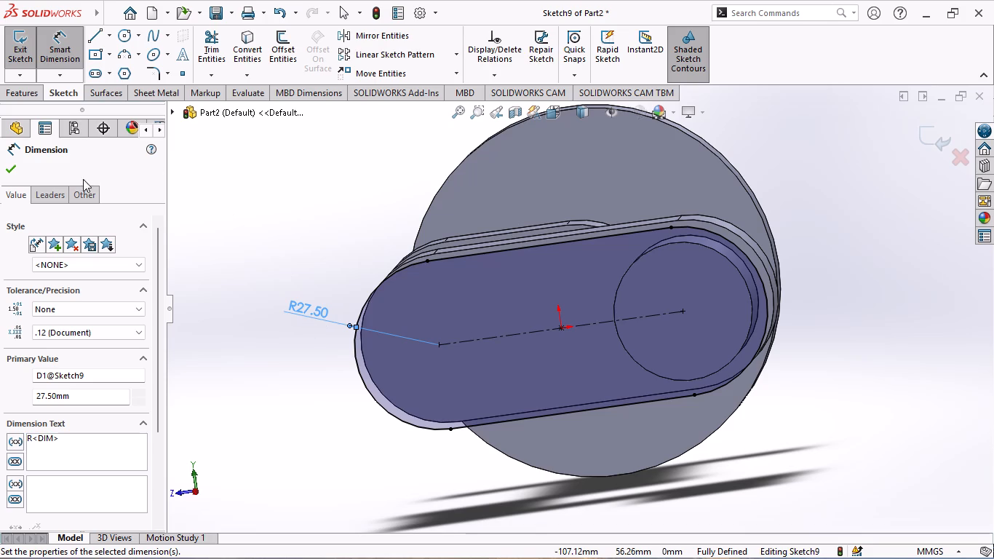
{"action": "left_click", "coordinate": [13, 165]}
Extrude the slot 25 mm blind outward from the second pin's end face, merging it with the body as a third web.
{"action": "scroll", "coordinate": [501, 366], "scroll_direction": "up", "scroll_amount": 1}
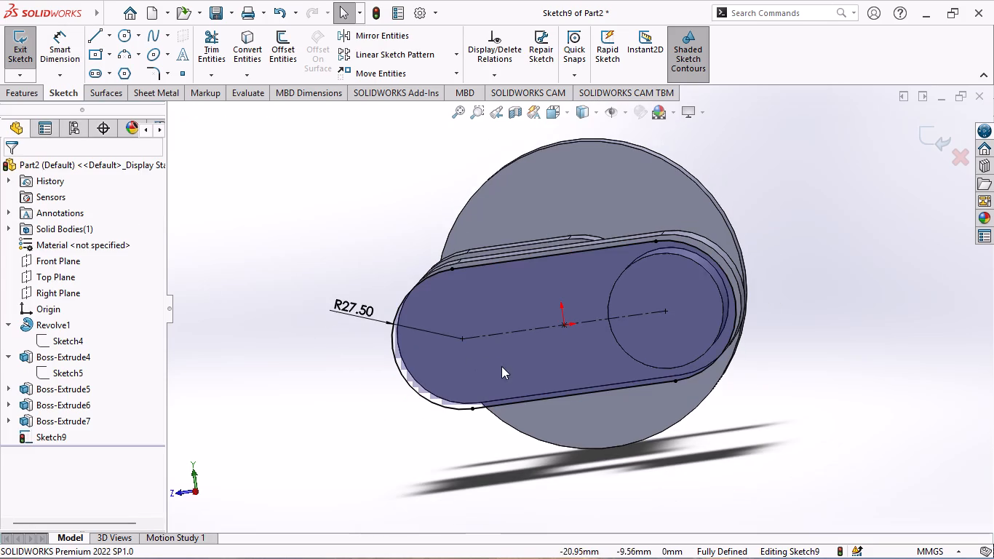
{"action": "middle_click_drag", "start_coordinate": [766, 330], "coordinate": [717, 468]}
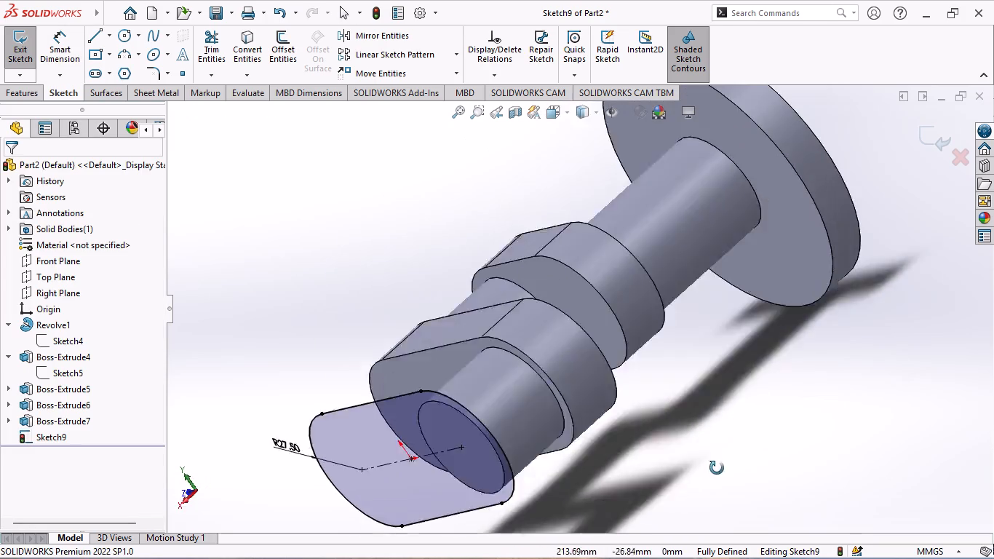
{"action": "middle_click_drag", "start_coordinate": [717, 468], "coordinate": [800, 354]}
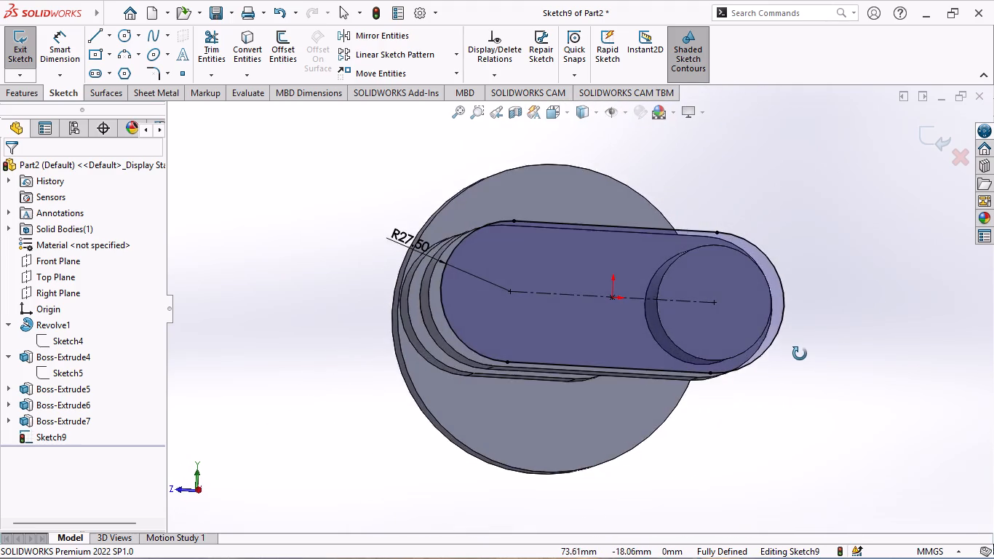
{"action": "middle_click_drag", "start_coordinate": [800, 354], "coordinate": [808, 396]}
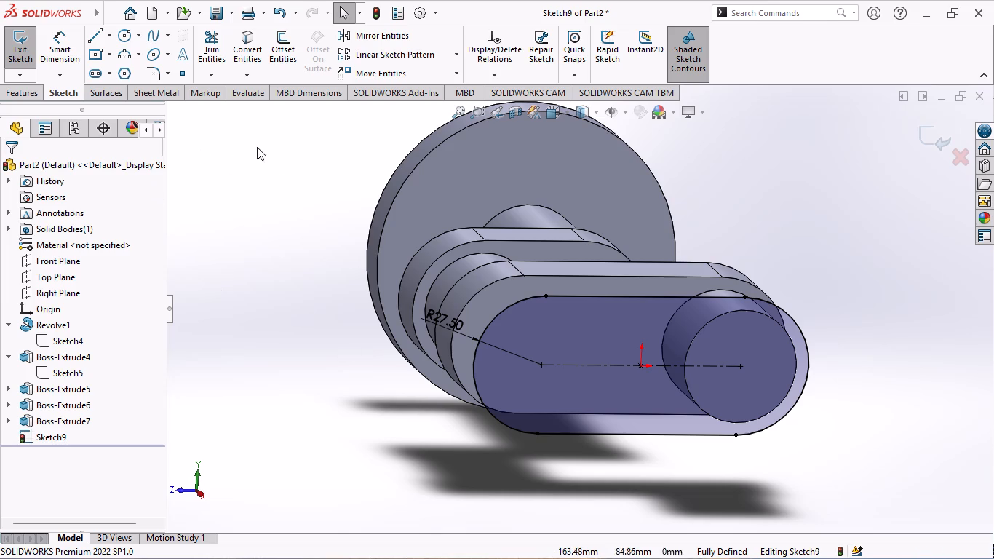
{"action": "left_click", "coordinate": [22, 98]}
{"action": "left_click", "coordinate": [15, 55]}
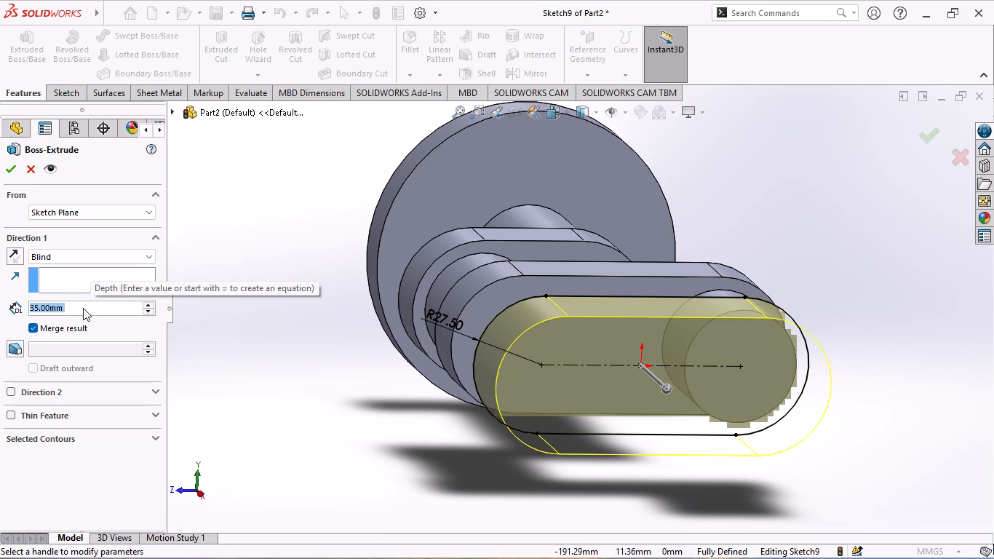
{"action": "key", "text": "2"}
{"action": "key", "text": "BackSpace"}
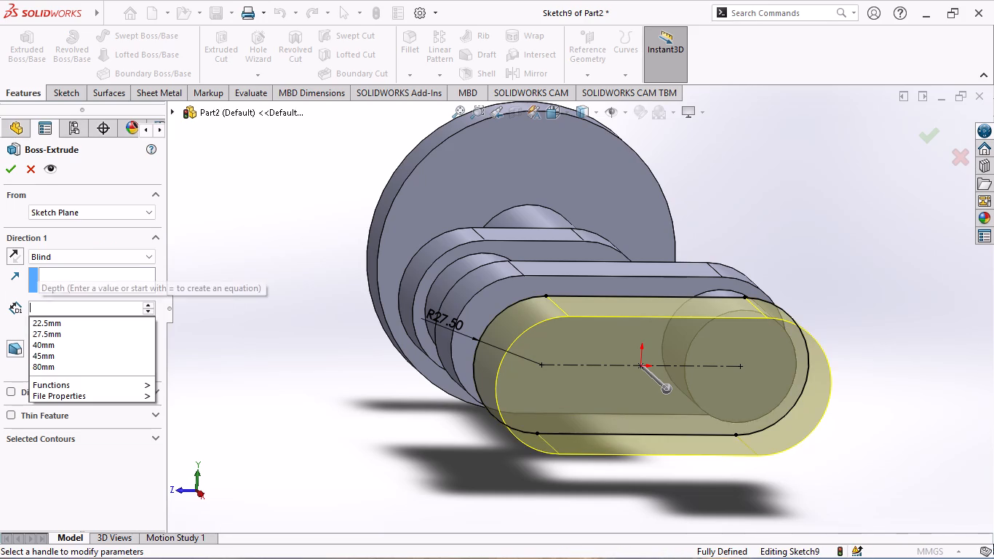
{"action": "key", "text": "4"}
{"action": "key", "text": "BackSpace"}
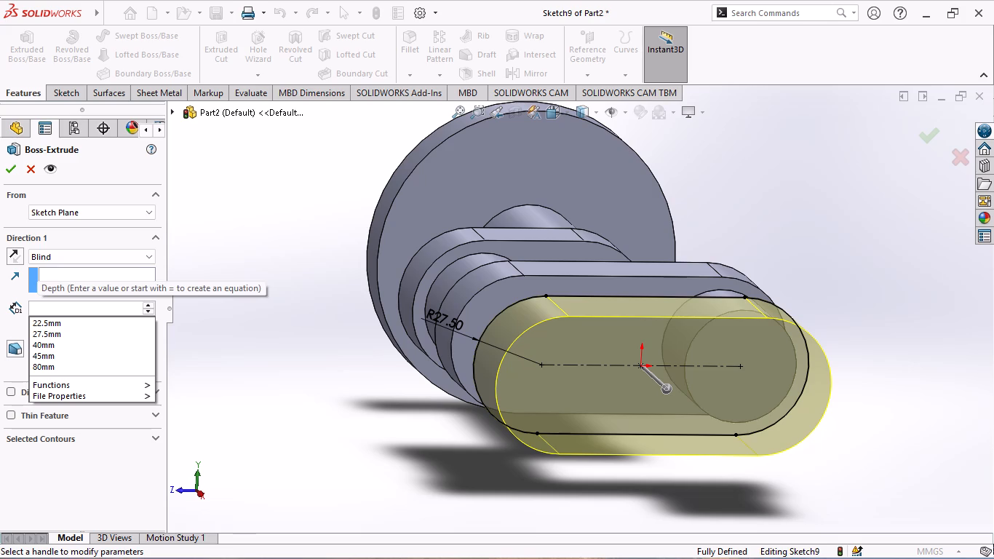
{"action": "type", "text": "25"}
{"action": "key", "text": "Return"}
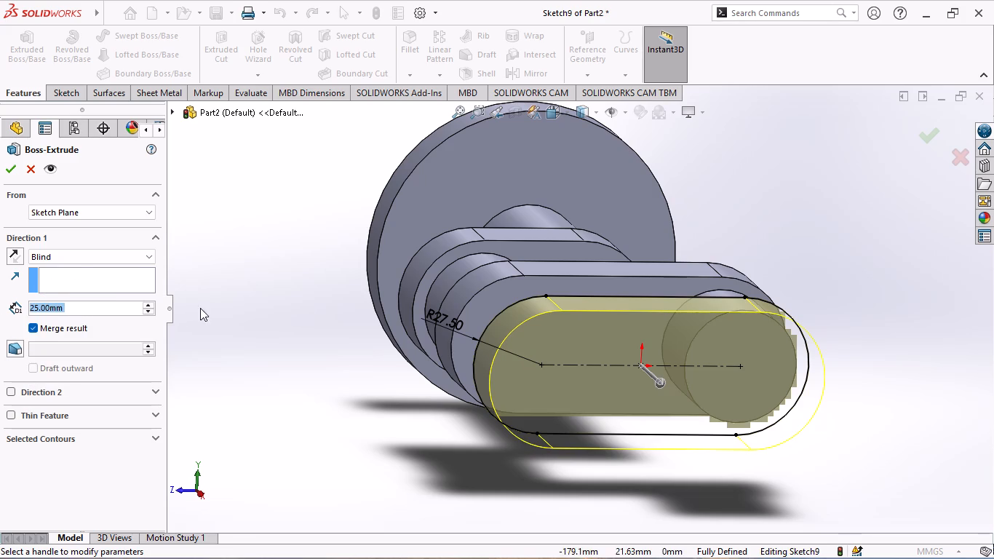
{"action": "middle_click", "coordinate": [204, 332]}
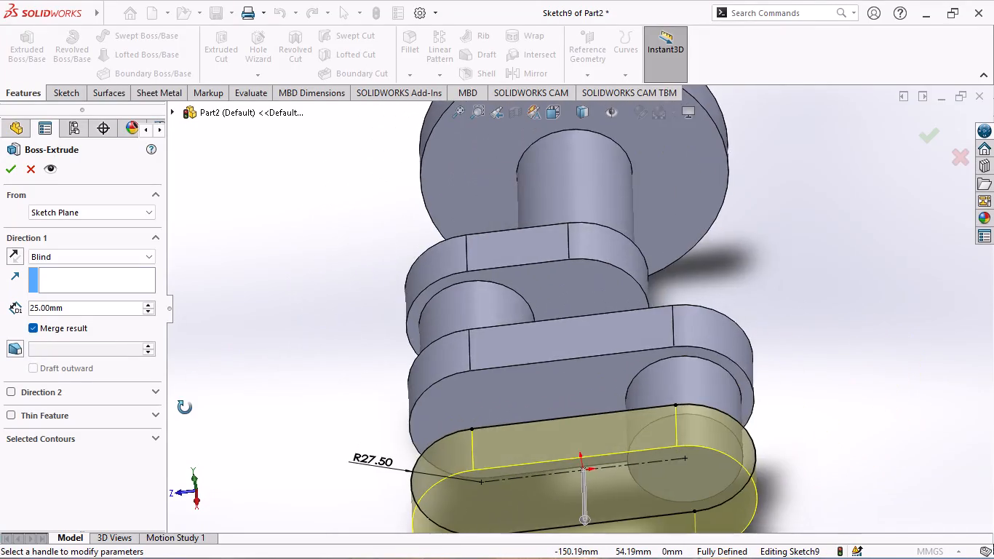
{"action": "scroll", "coordinate": [203, 330], "scroll_direction": "up", "scroll_amount": 1}
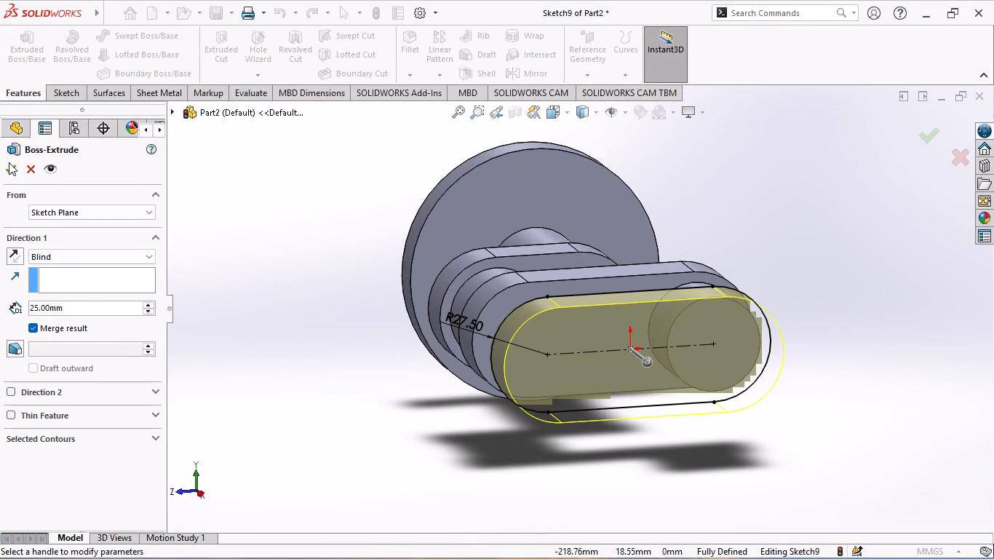
{"action": "left_click", "coordinate": [12, 170]}
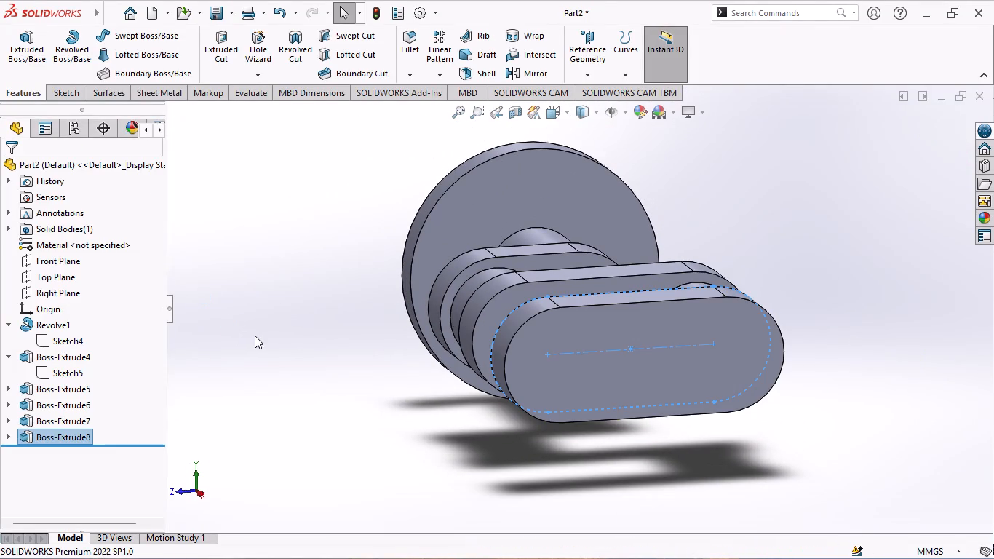
On the third web's outer face, sketch a circle of about 19.8 mm radius centred on the end arc opposite the second pin.
{"action": "middle_click_drag", "start_coordinate": [822, 294], "coordinate": [795, 357]}
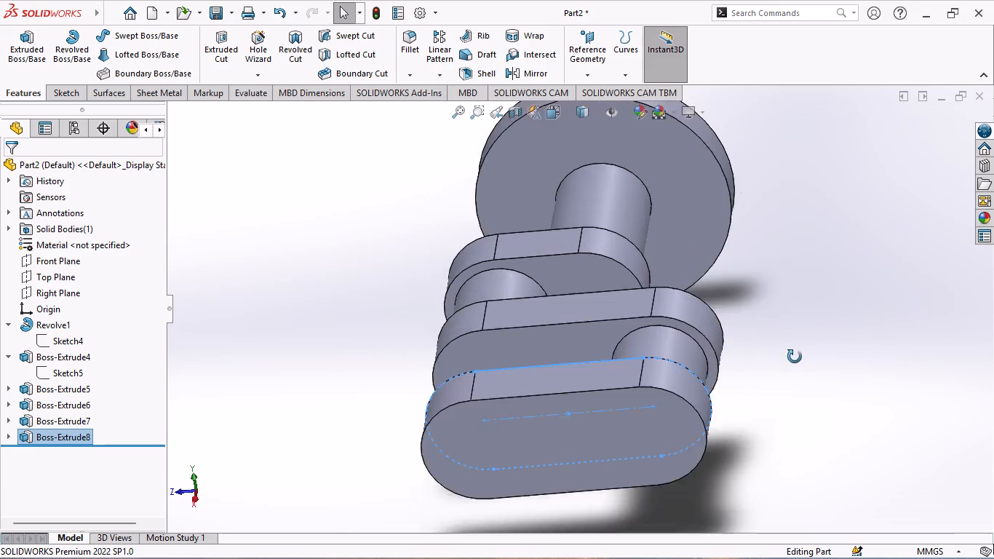
{"action": "middle_click_drag", "start_coordinate": [795, 357], "coordinate": [808, 286]}
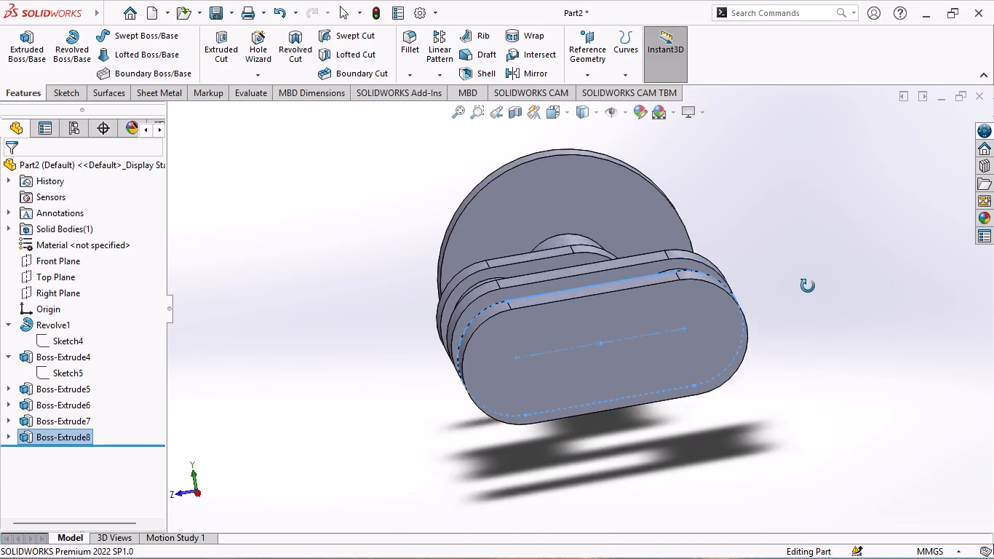
{"action": "middle_click_drag", "start_coordinate": [808, 286], "coordinate": [805, 274]}
{"action": "left_click", "coordinate": [477, 346]}
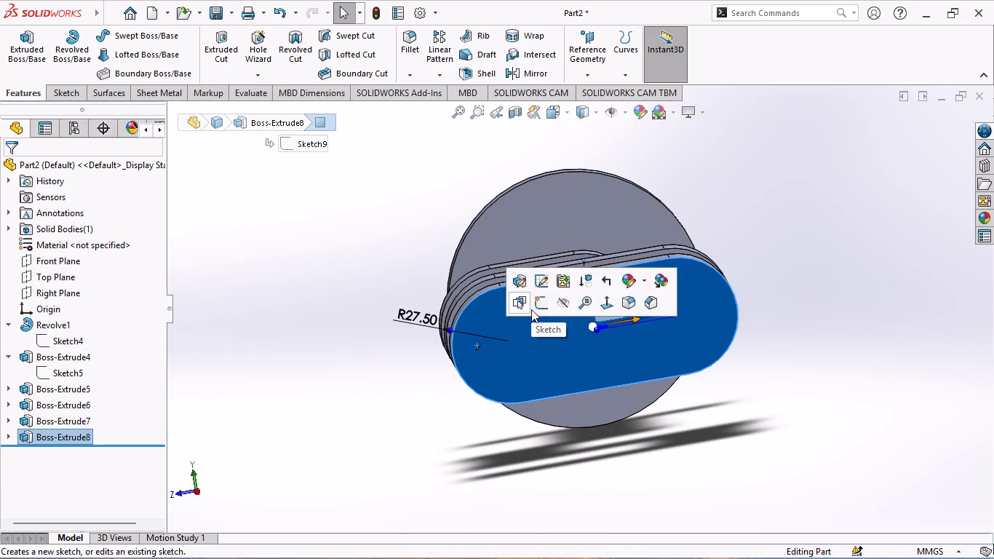
{"action": "left_click", "coordinate": [538, 300]}
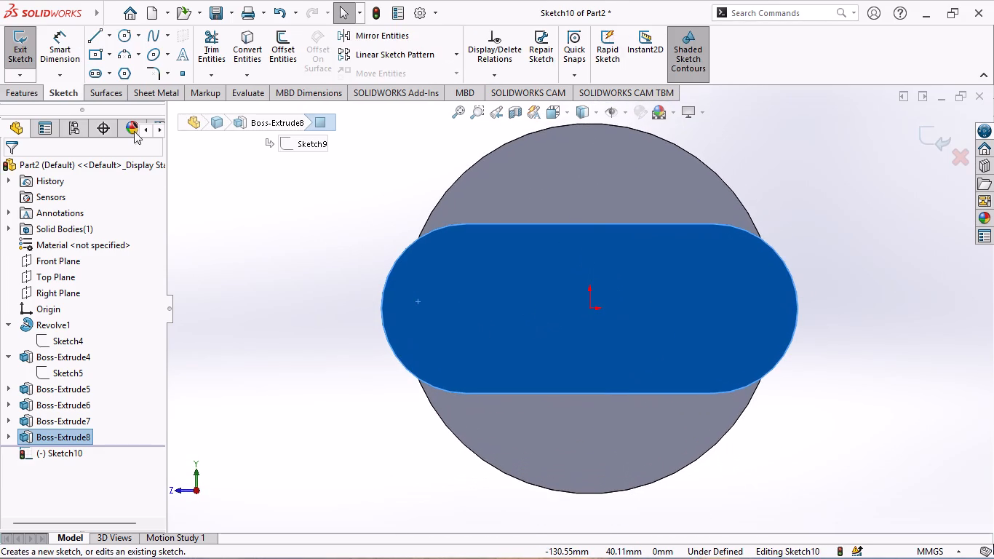
{"action": "left_click", "coordinate": [320, 183]}
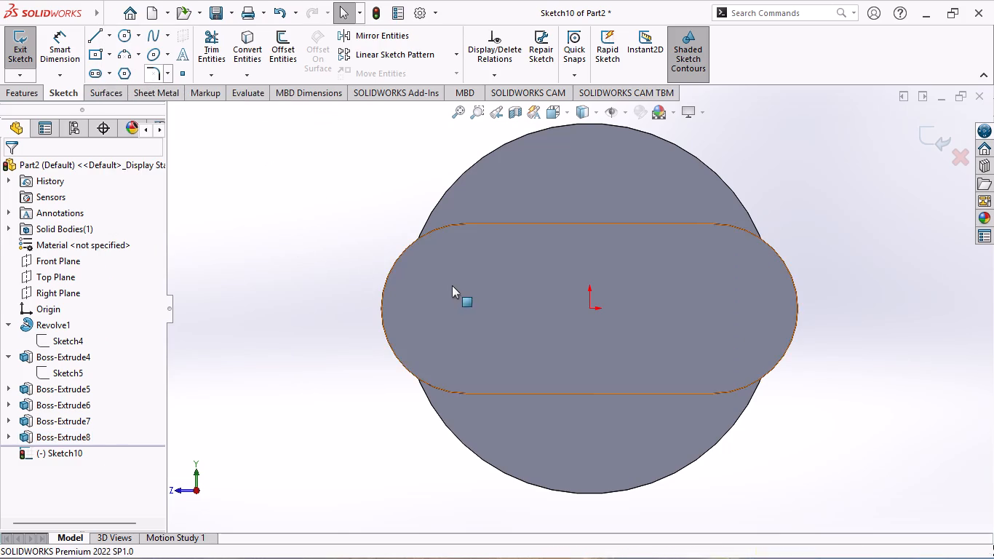
{"action": "left_click", "coordinate": [449, 295]}
{"action": "left_click", "coordinate": [281, 306]}
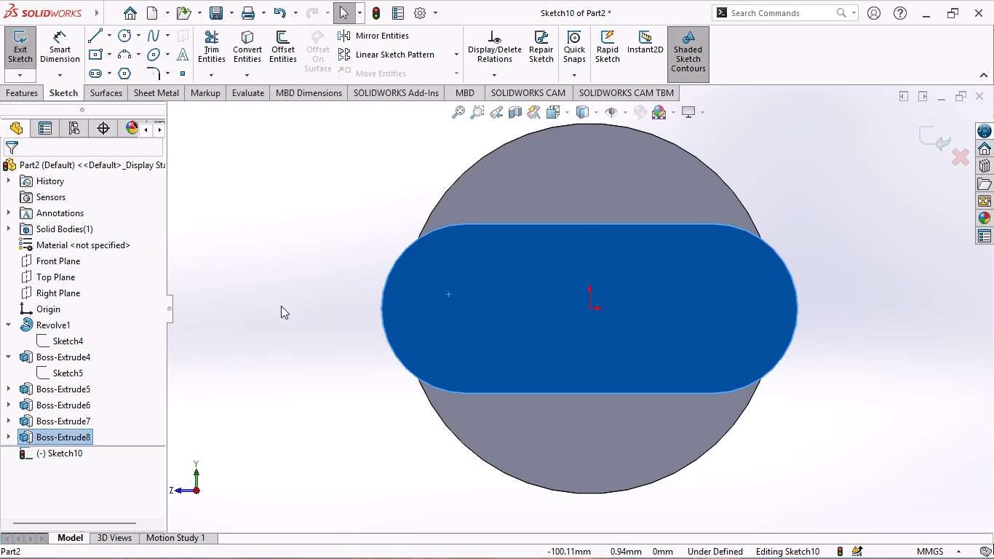
{"action": "left_click", "coordinate": [70, 454]}
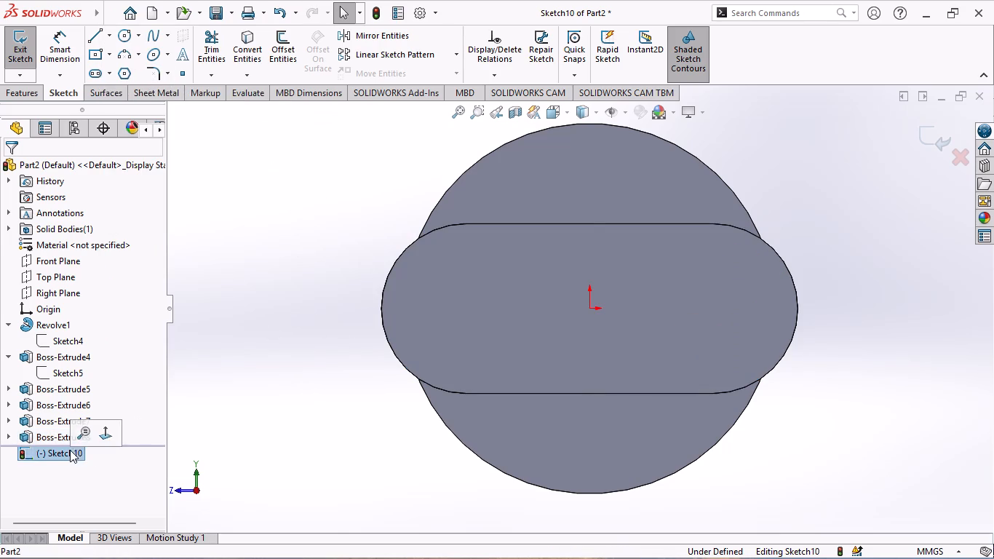
{"action": "left_click", "coordinate": [220, 384]}
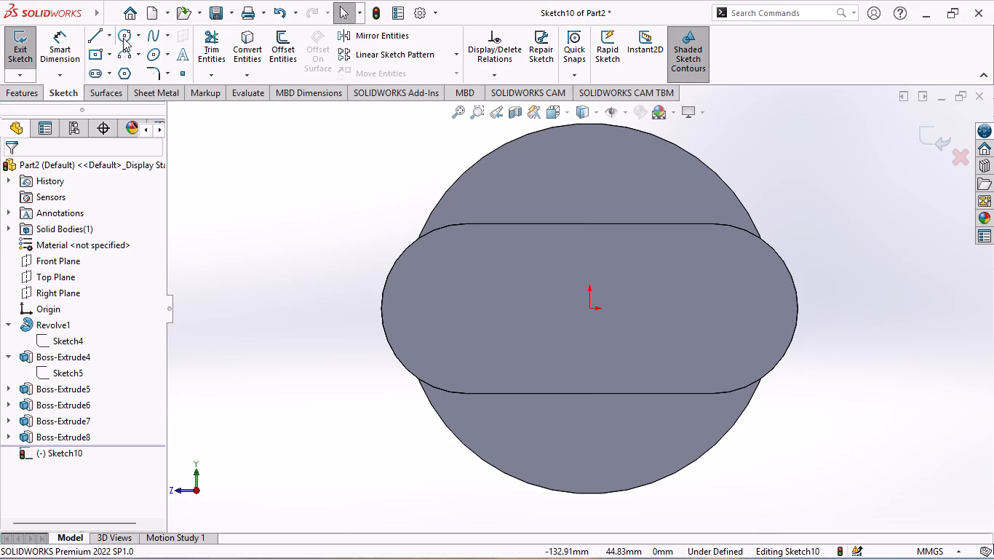
{"action": "left_click", "coordinate": [125, 34]}
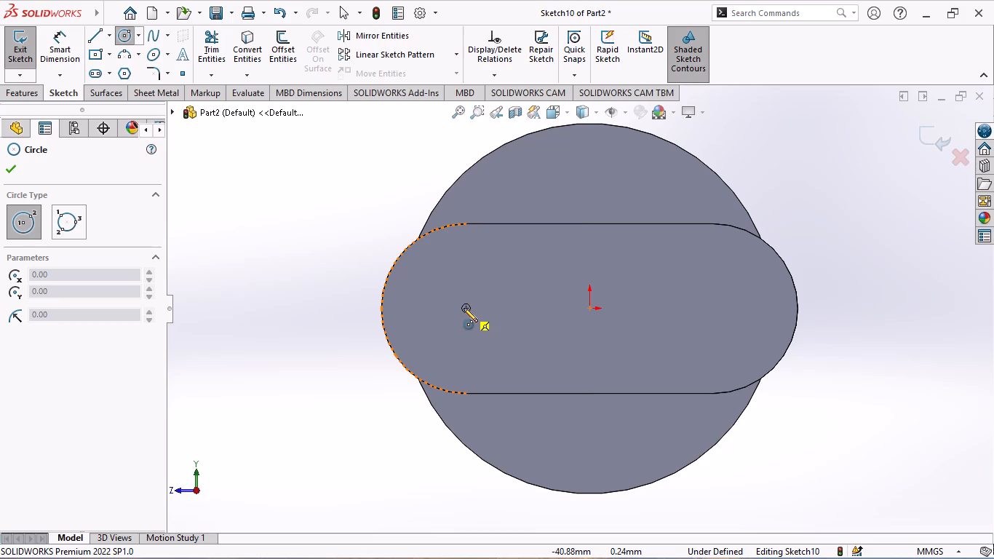
{"action": "left_click", "coordinate": [464, 308]}
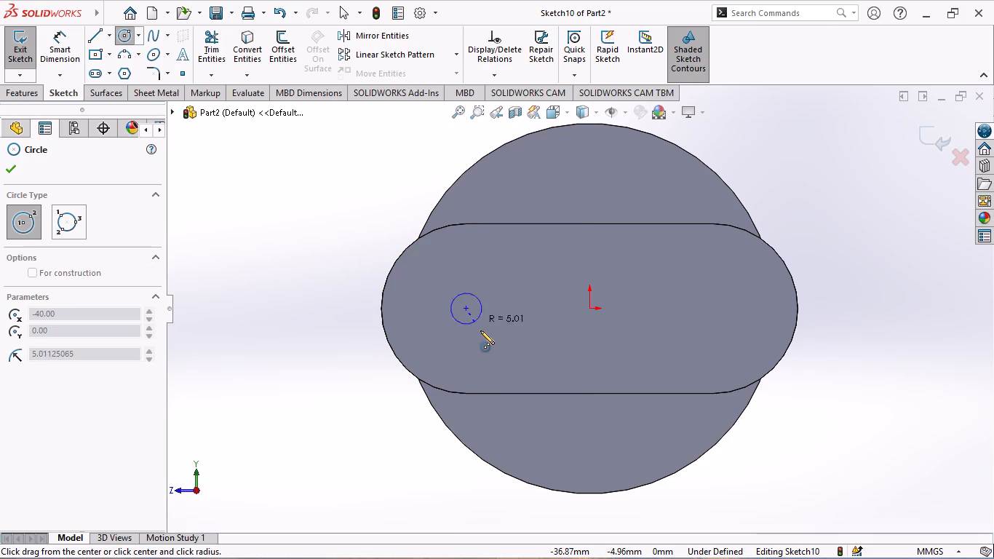
{"action": "left_click", "coordinate": [492, 364]}
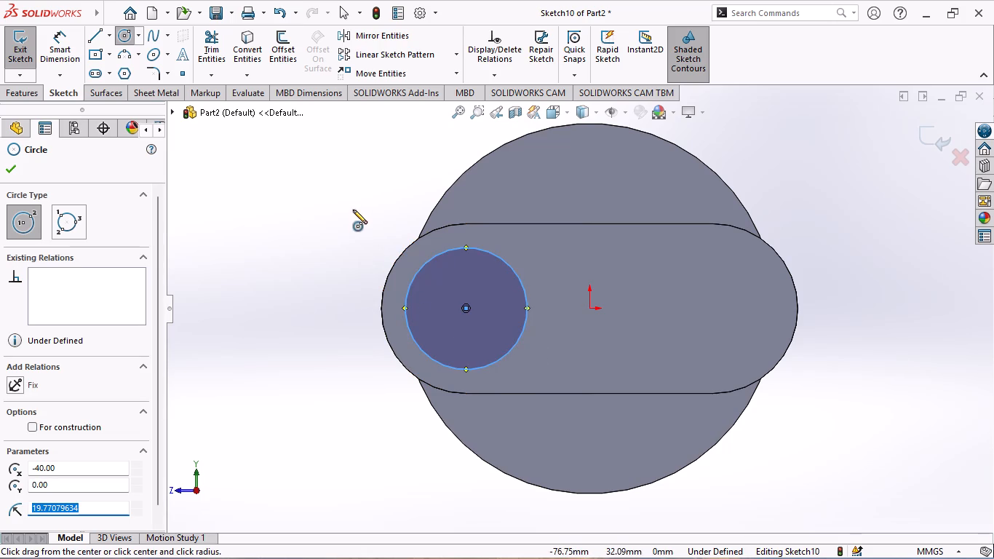
Examine the whole crankshaft from several angles, comparing the new circle's position with the existing webs and pins.
{"action": "middle_click_drag", "start_coordinate": [353, 208], "coordinate": [354, 254]}
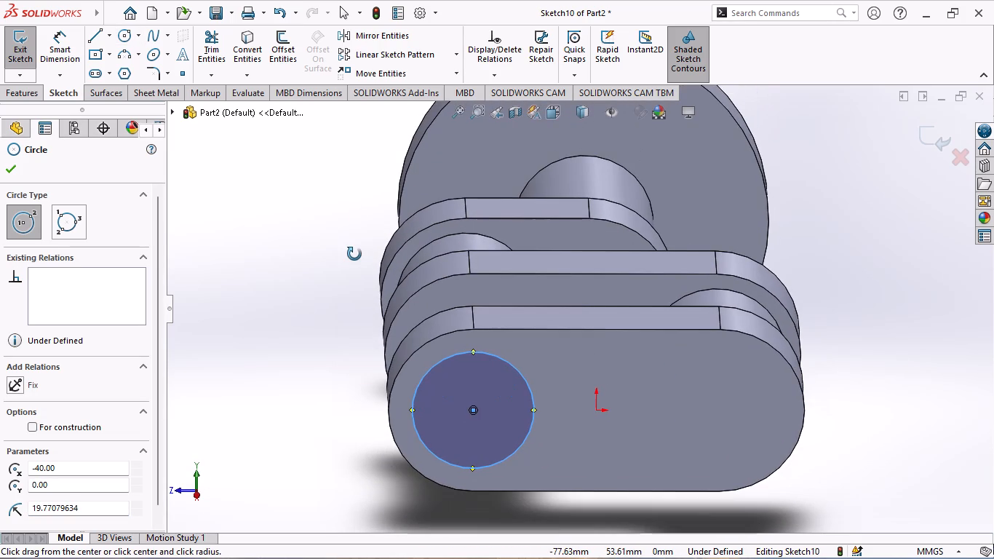
{"action": "middle_click_drag", "start_coordinate": [354, 254], "coordinate": [348, 364]}
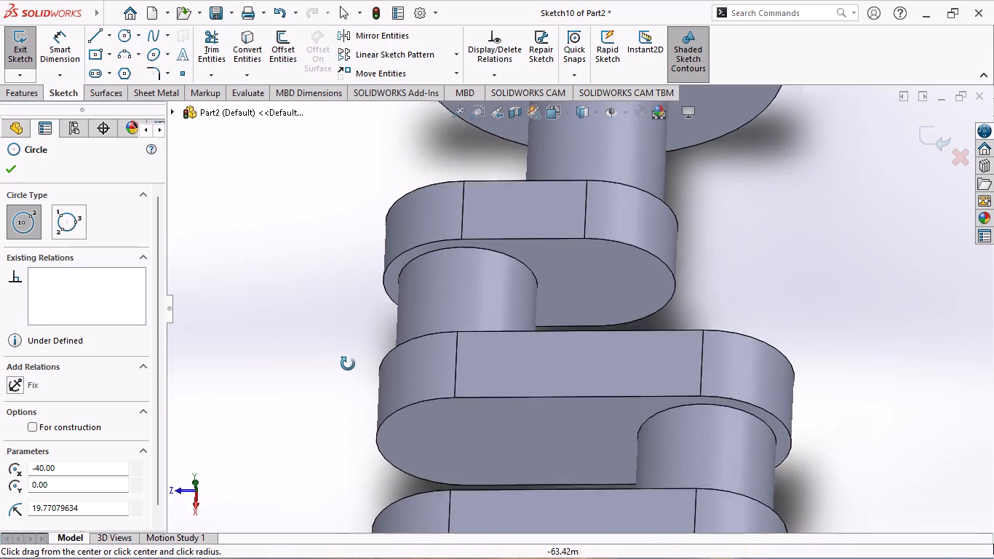
{"action": "middle_click_drag", "start_coordinate": [348, 364], "coordinate": [357, 248]}
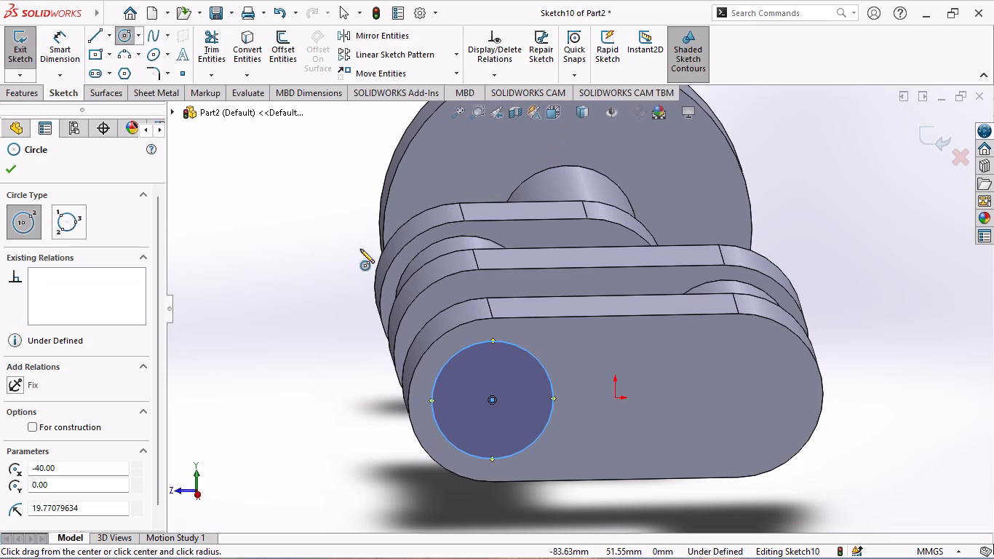
{"action": "middle_click_drag", "start_coordinate": [362, 250], "coordinate": [350, 341]}
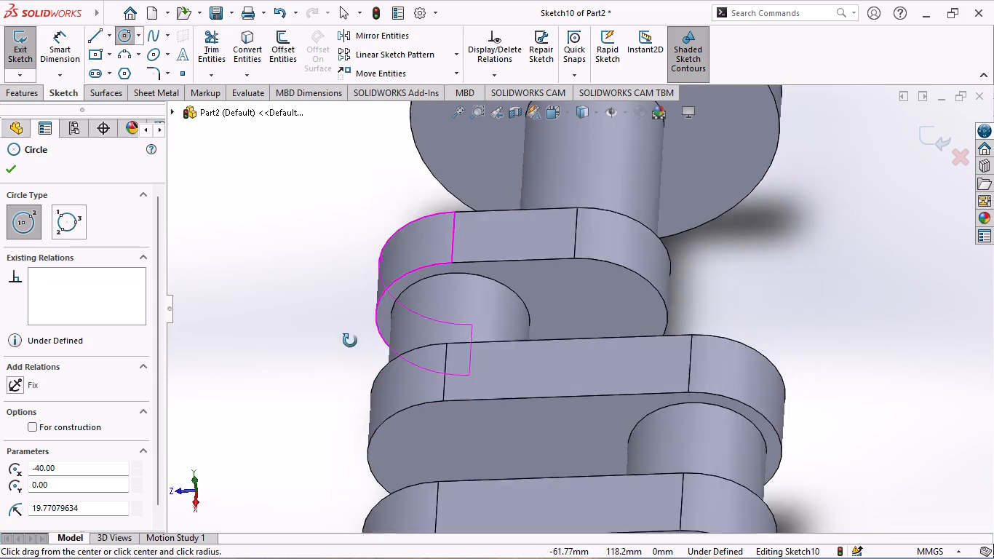
{"action": "middle_click_drag", "start_coordinate": [350, 341], "coordinate": [365, 408]}
{"action": "scroll", "coordinate": [640, 394], "scroll_direction": "up", "scroll_amount": 3}
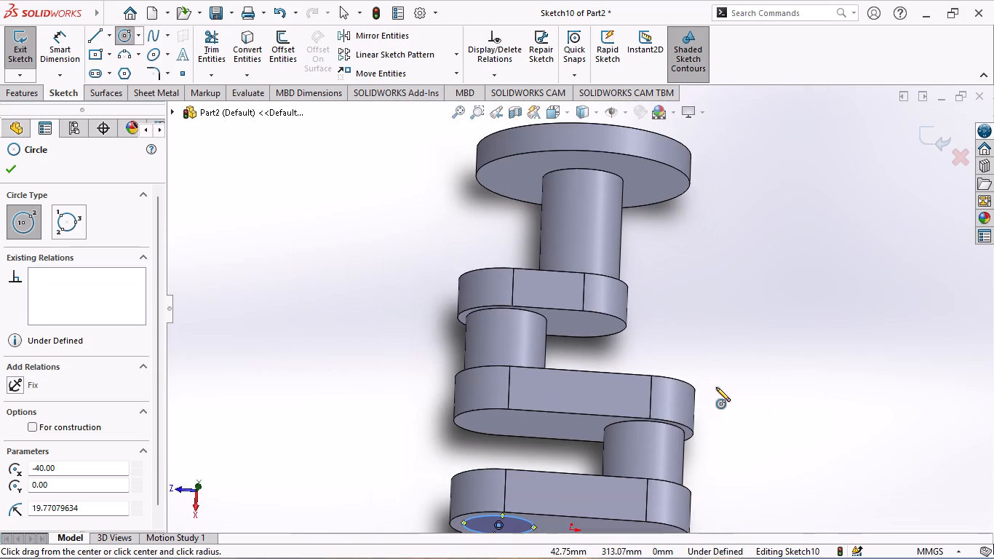
{"action": "scroll", "coordinate": [717, 387], "scroll_direction": "up", "scroll_amount": 1}
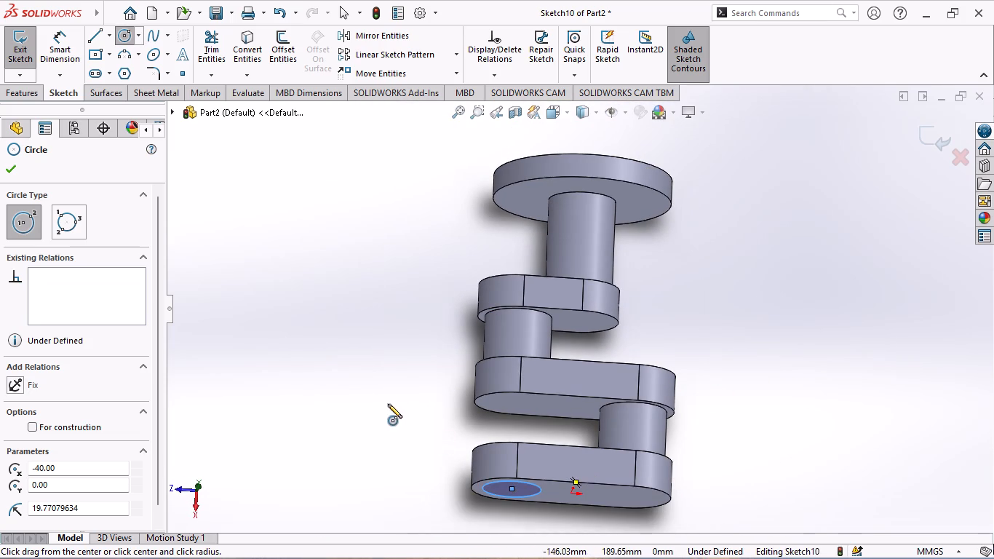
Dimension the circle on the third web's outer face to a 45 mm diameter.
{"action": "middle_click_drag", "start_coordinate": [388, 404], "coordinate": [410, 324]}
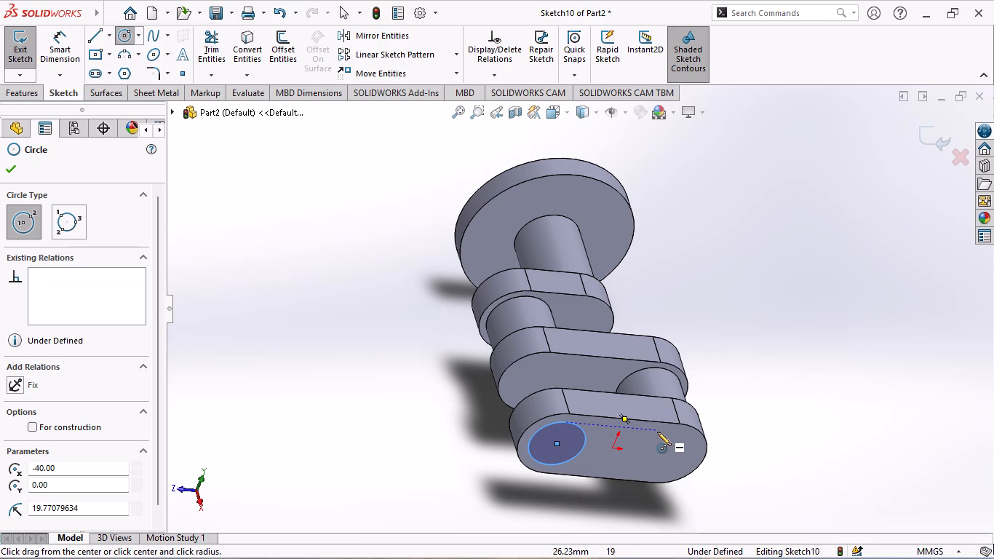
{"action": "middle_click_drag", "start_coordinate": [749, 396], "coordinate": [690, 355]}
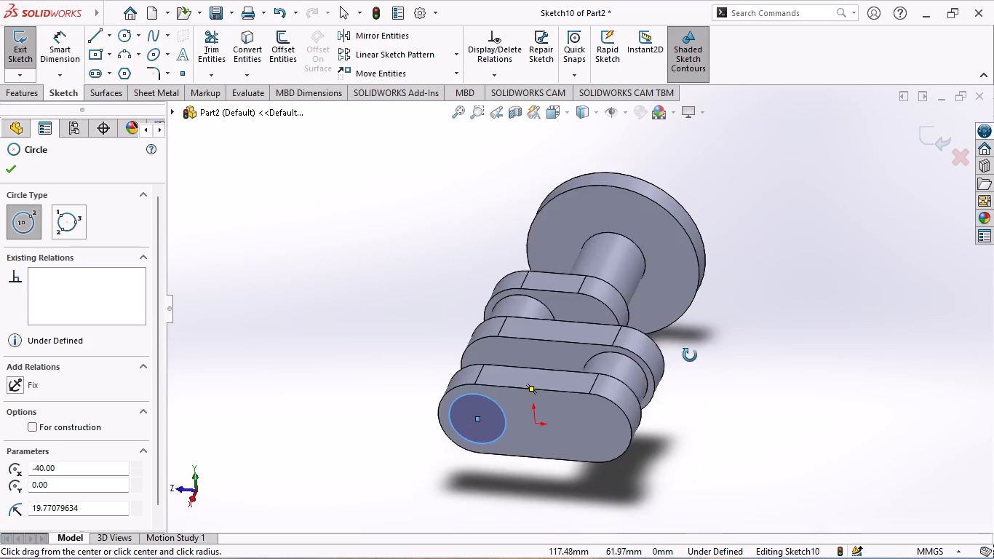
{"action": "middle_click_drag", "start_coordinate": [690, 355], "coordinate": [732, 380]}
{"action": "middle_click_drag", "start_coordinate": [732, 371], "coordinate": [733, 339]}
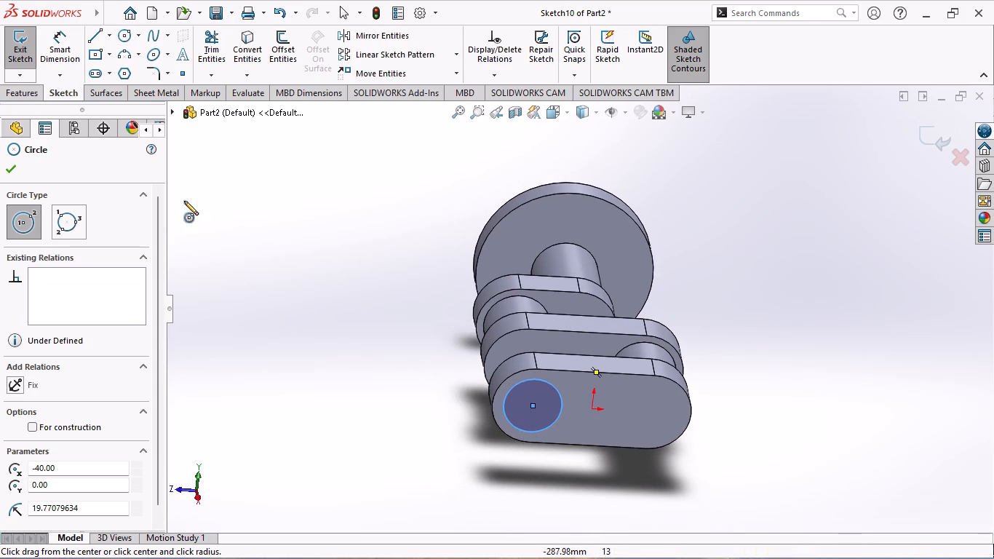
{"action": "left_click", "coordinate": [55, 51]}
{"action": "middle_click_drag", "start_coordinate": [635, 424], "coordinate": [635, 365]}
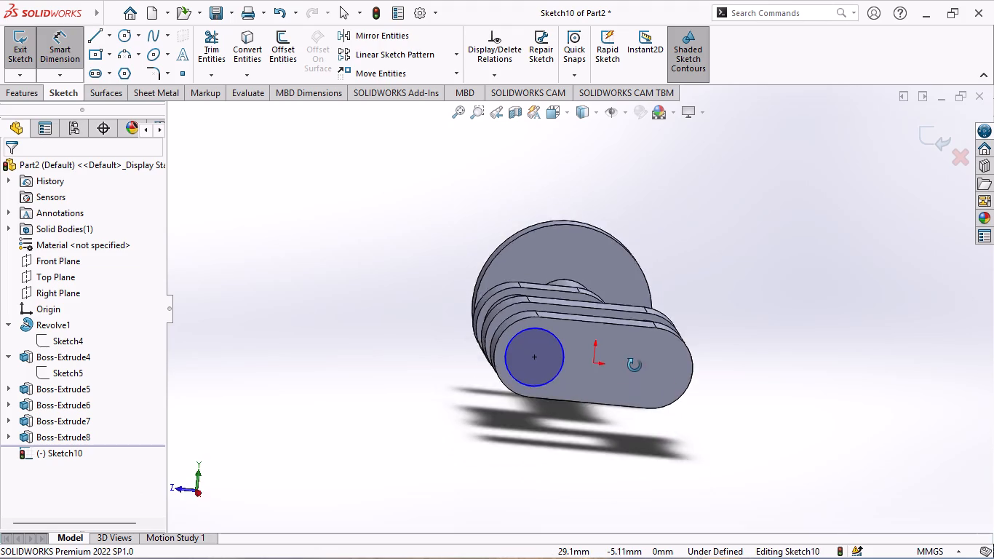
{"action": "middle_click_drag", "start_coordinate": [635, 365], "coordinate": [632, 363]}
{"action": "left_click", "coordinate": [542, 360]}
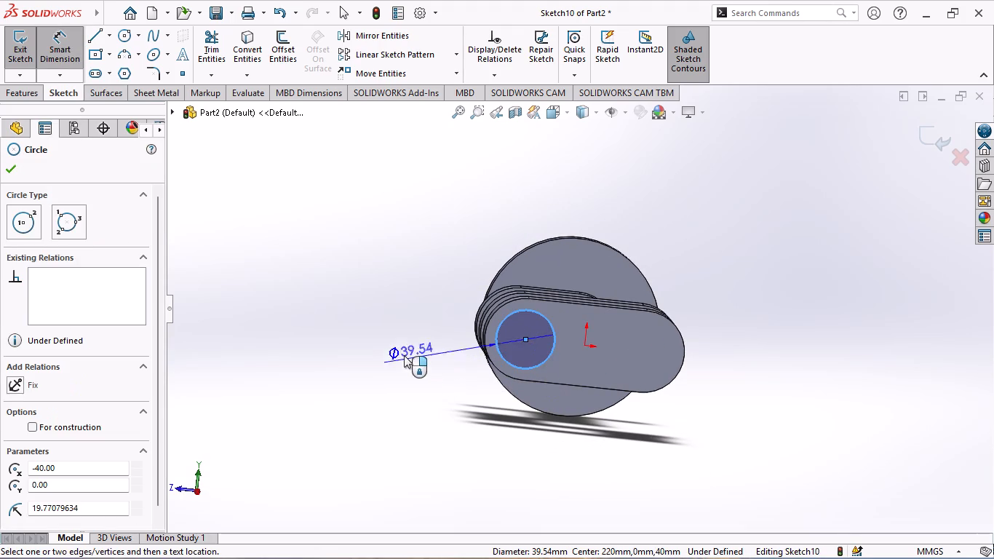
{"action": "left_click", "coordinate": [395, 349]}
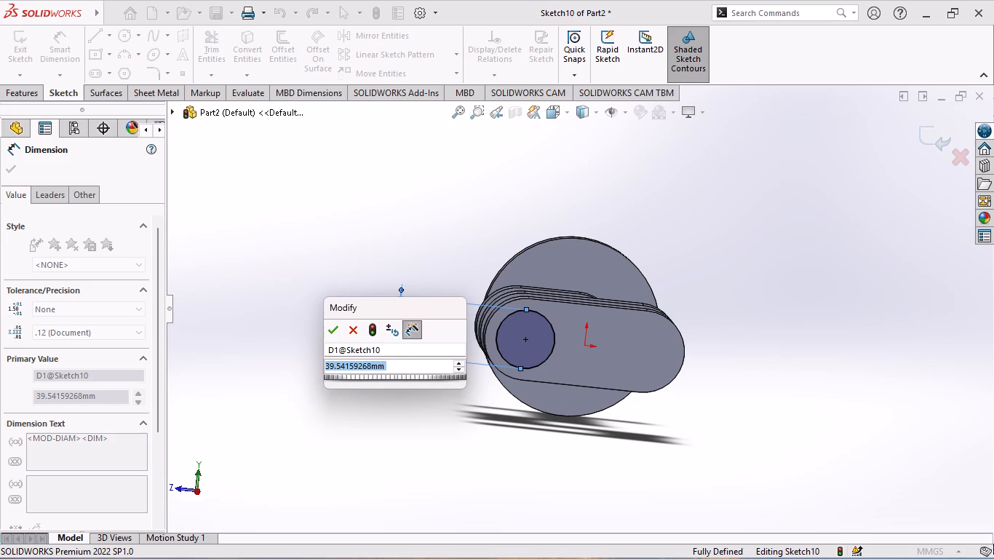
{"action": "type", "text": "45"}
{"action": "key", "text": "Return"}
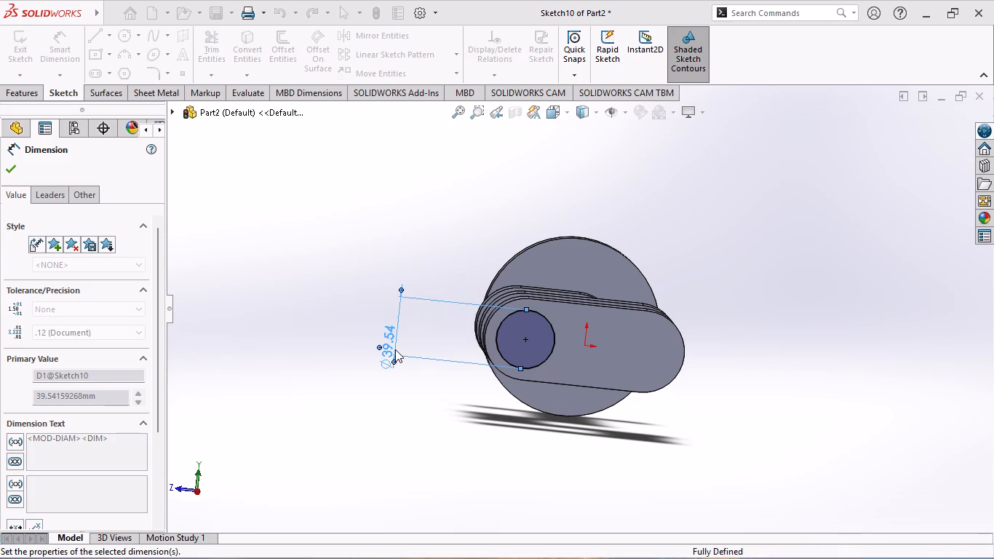
Undo the circle's diameter dimension, the circle and its sketch on the third web's outer face.
{"action": "middle_click_drag", "start_coordinate": [447, 241], "coordinate": [445, 348]}
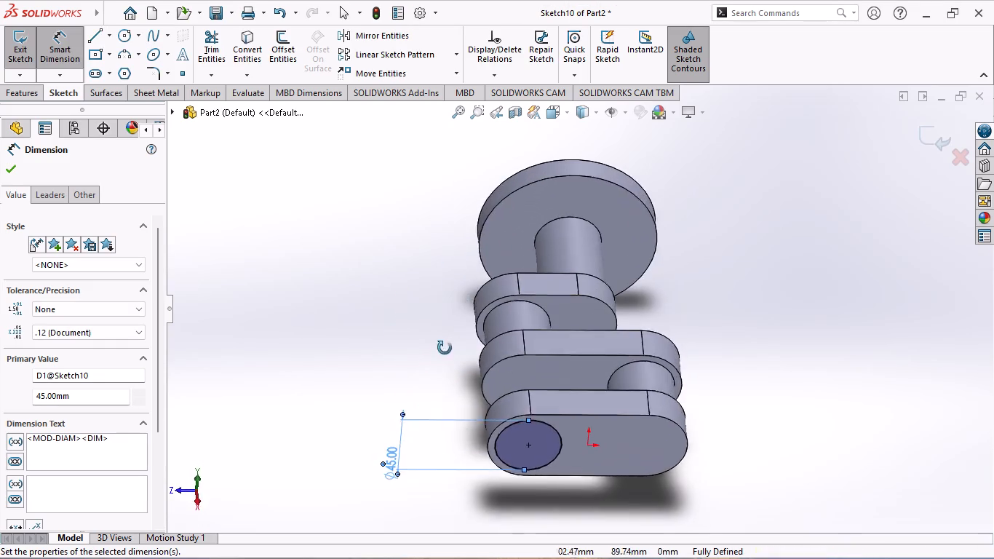
{"action": "middle_click_drag", "start_coordinate": [445, 348], "coordinate": [447, 453]}
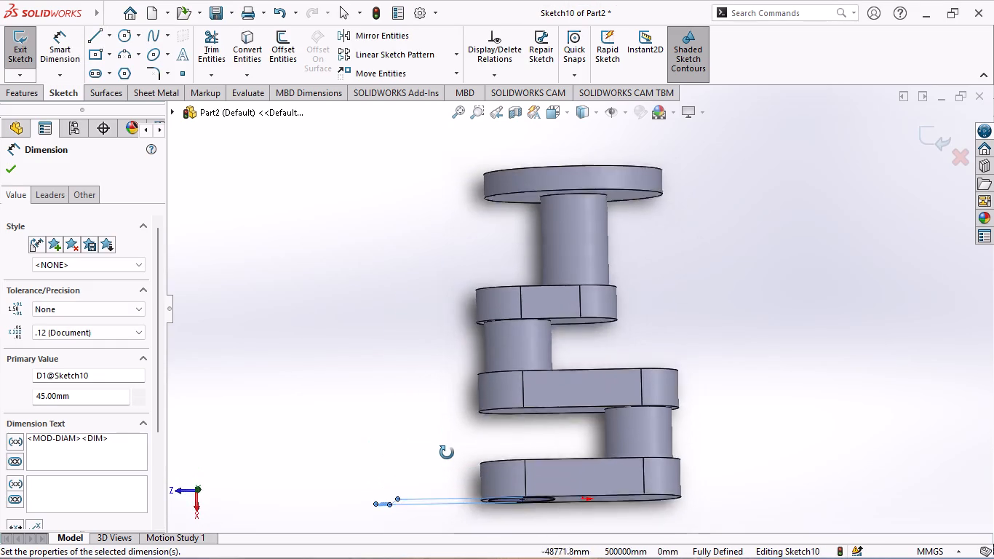
{"action": "middle_click_drag", "start_coordinate": [447, 453], "coordinate": [447, 366]}
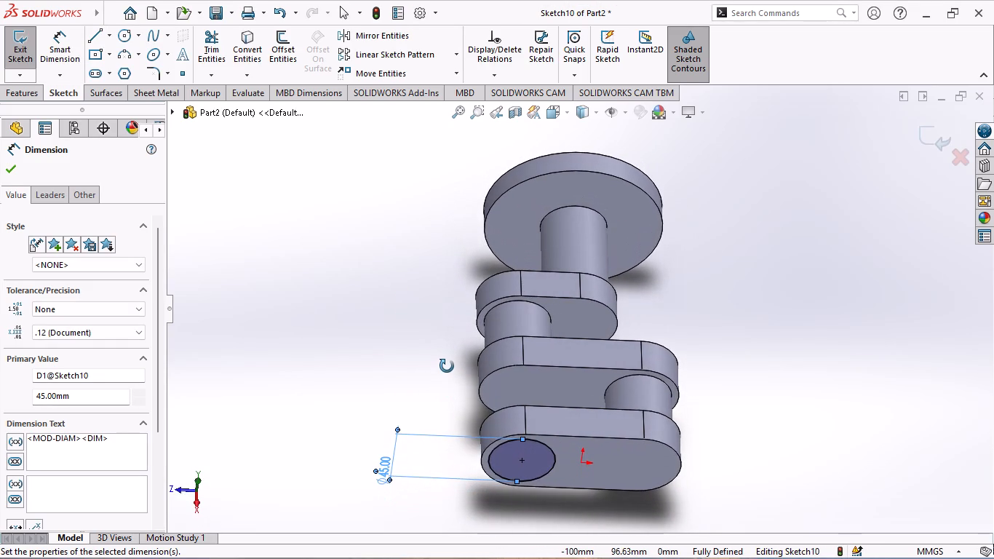
{"action": "middle_click_drag", "start_coordinate": [447, 366], "coordinate": [447, 361]}
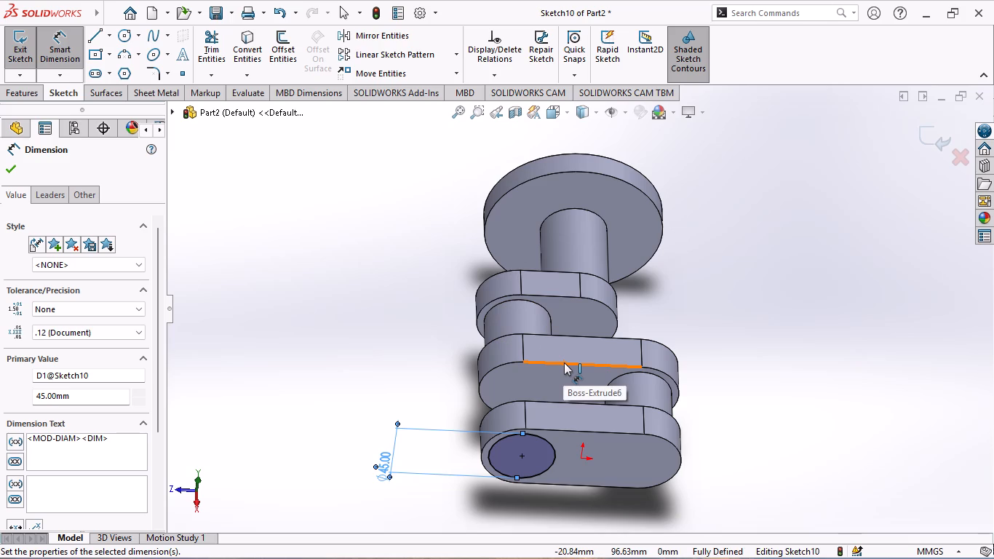
{"action": "middle_click_drag", "start_coordinate": [448, 376], "coordinate": [448, 299]}
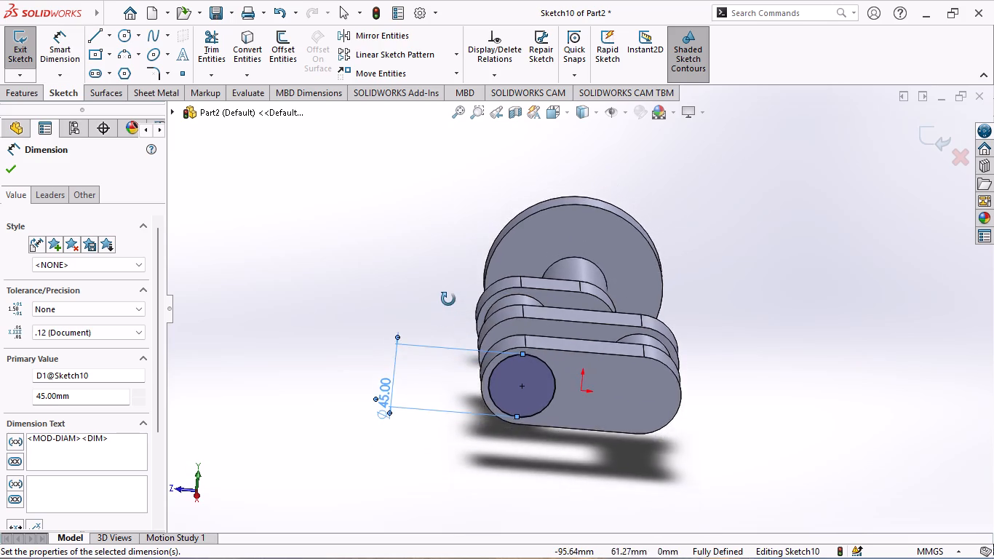
{"action": "middle_click_drag", "start_coordinate": [448, 299], "coordinate": [443, 316]}
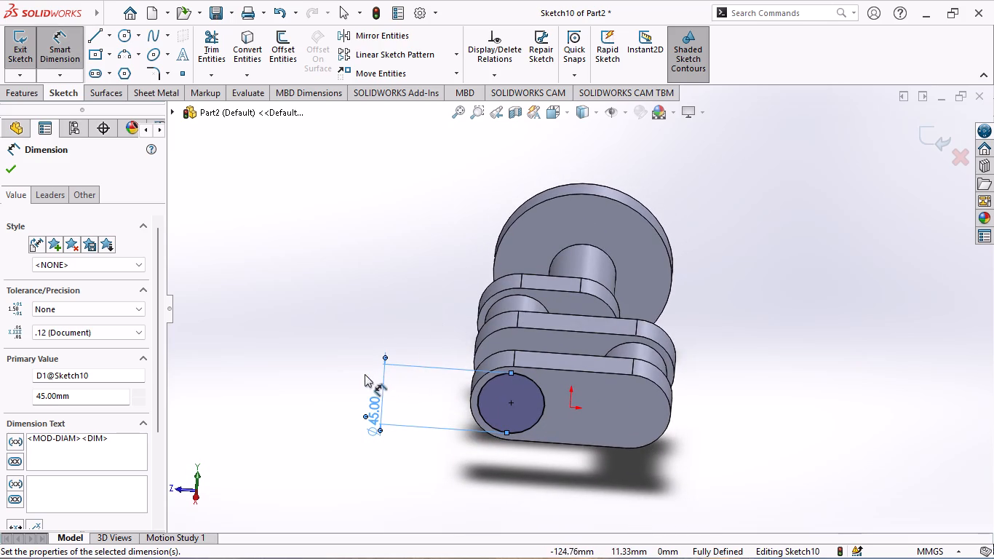
{"action": "key", "text": "ctrl+z"}
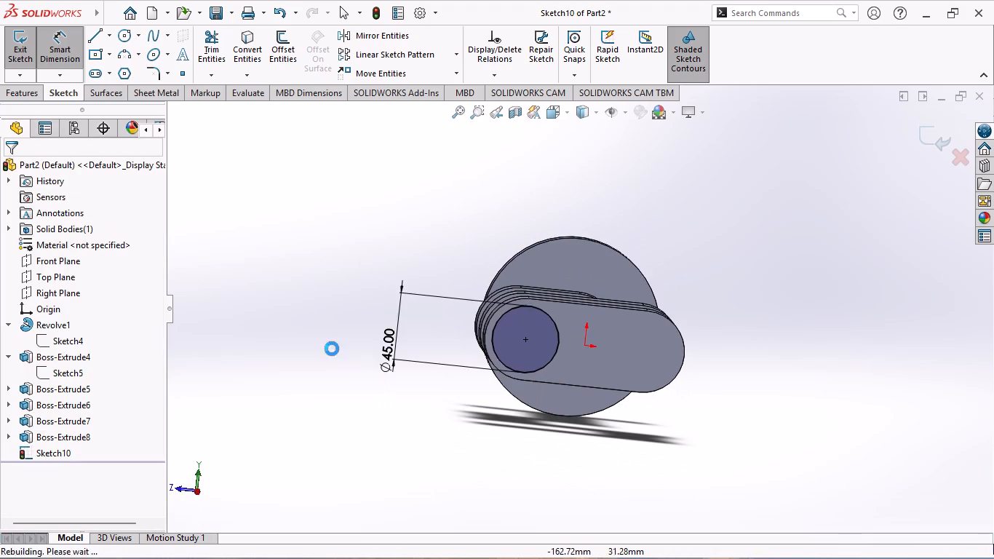
{"action": "key", "text": "ctrl+z"}
{"action": "key", "text": "ctrl+z"}
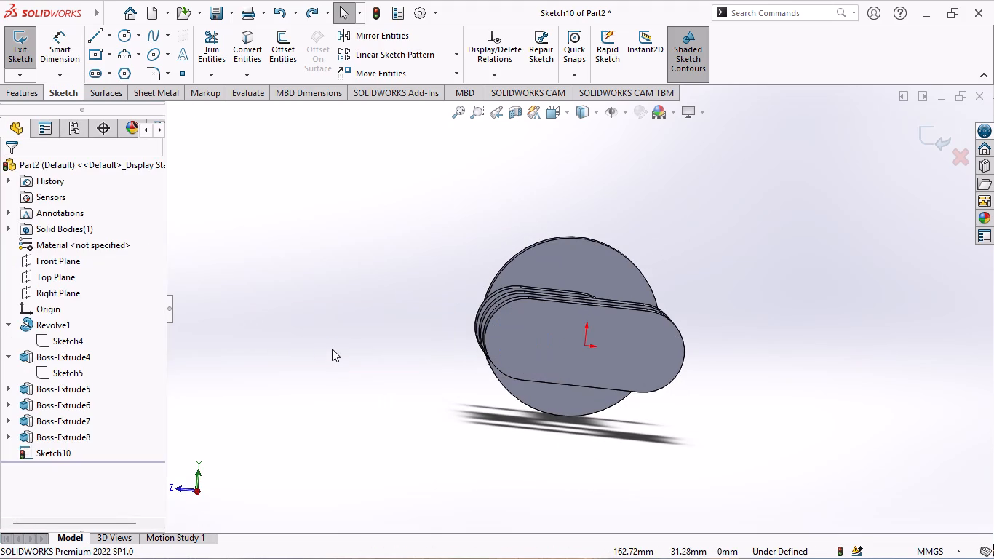
{"action": "key", "text": "ctrl+z"}
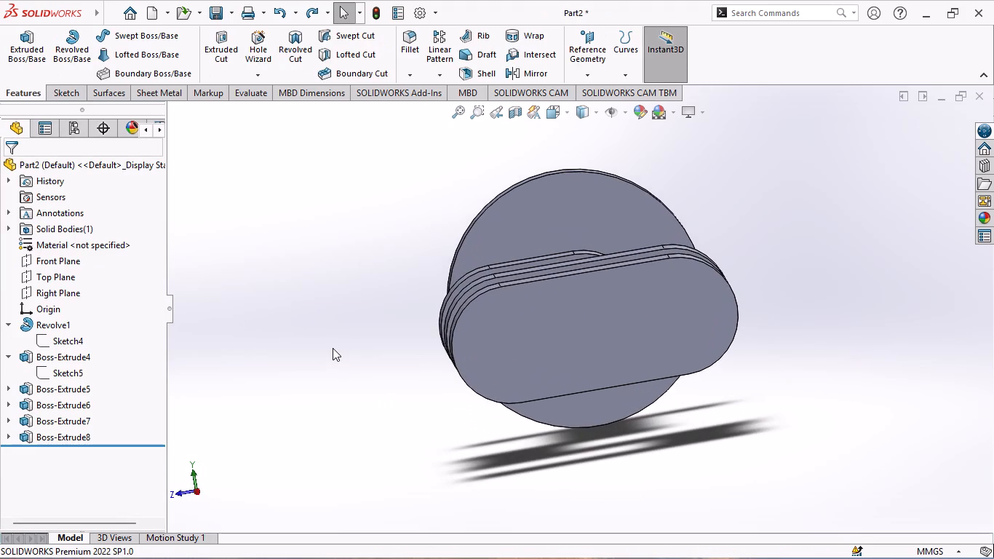
Undo the third web's extrusion, going back to editing its slot sketch on the second pin's end face.
{"action": "middle_click_drag", "start_coordinate": [342, 328], "coordinate": [346, 352]}
{"action": "scroll", "coordinate": [346, 352], "scroll_direction": "down", "scroll_amount": 1}
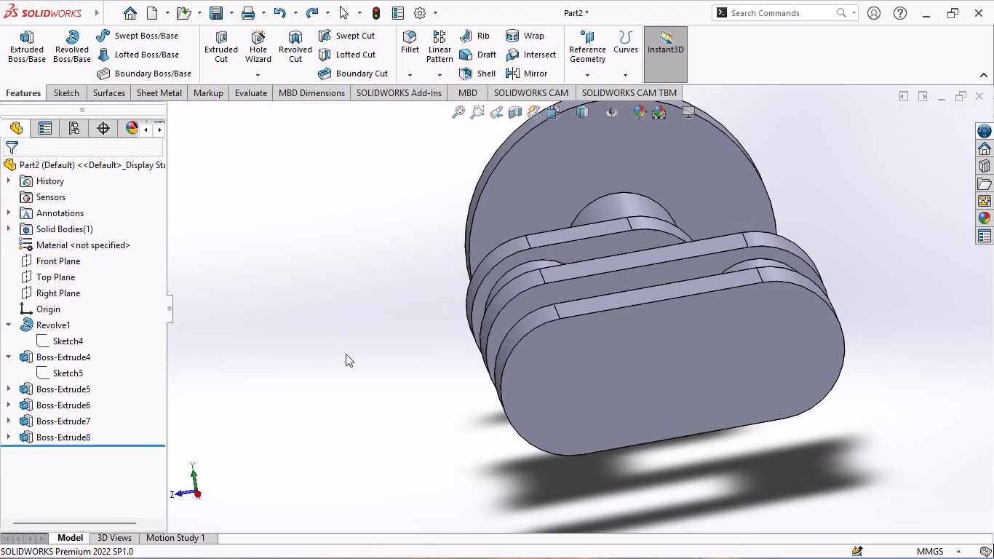
{"action": "key", "text": "ctrl+z"}
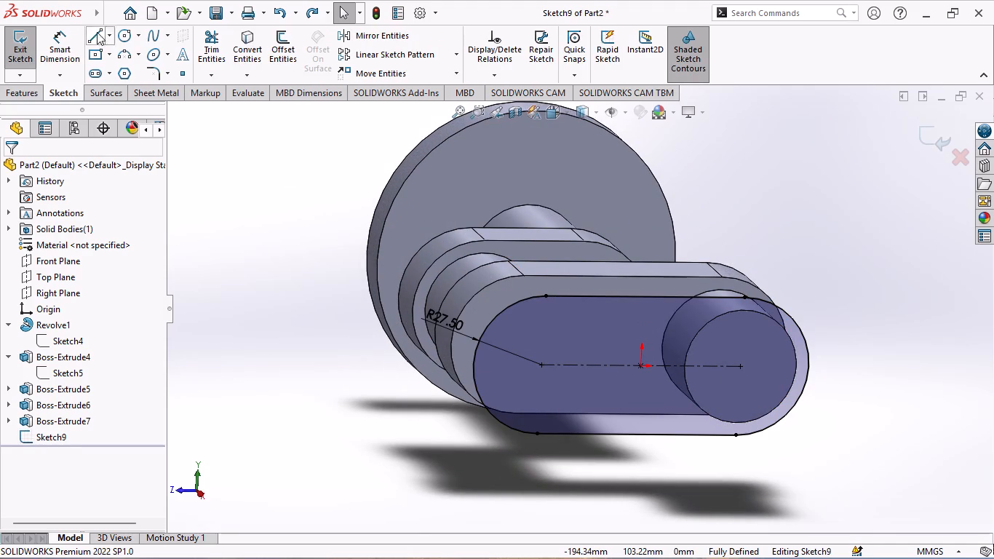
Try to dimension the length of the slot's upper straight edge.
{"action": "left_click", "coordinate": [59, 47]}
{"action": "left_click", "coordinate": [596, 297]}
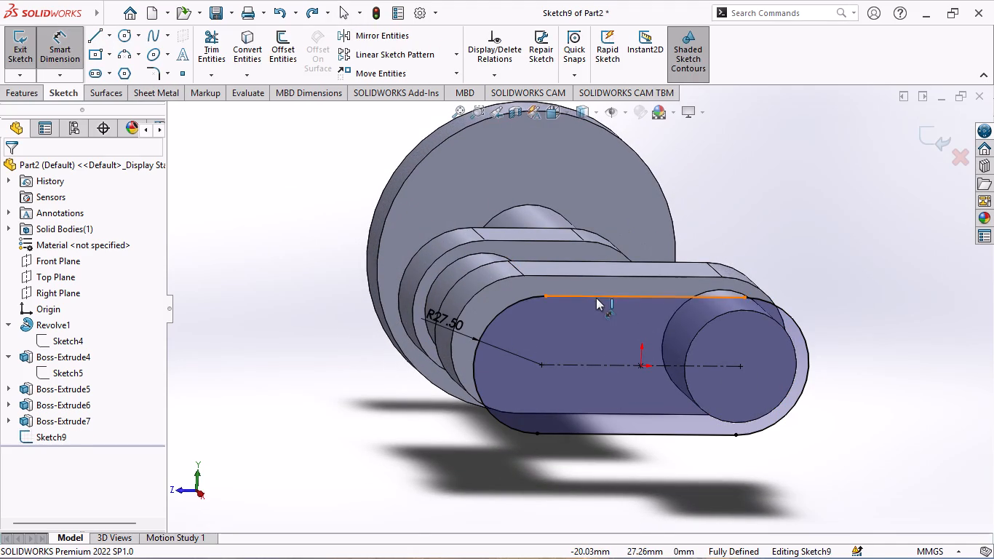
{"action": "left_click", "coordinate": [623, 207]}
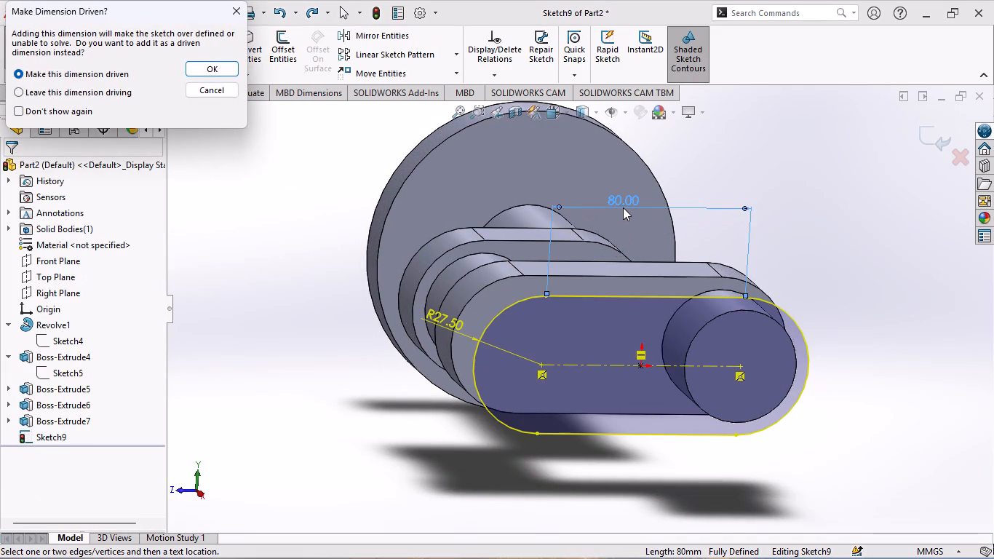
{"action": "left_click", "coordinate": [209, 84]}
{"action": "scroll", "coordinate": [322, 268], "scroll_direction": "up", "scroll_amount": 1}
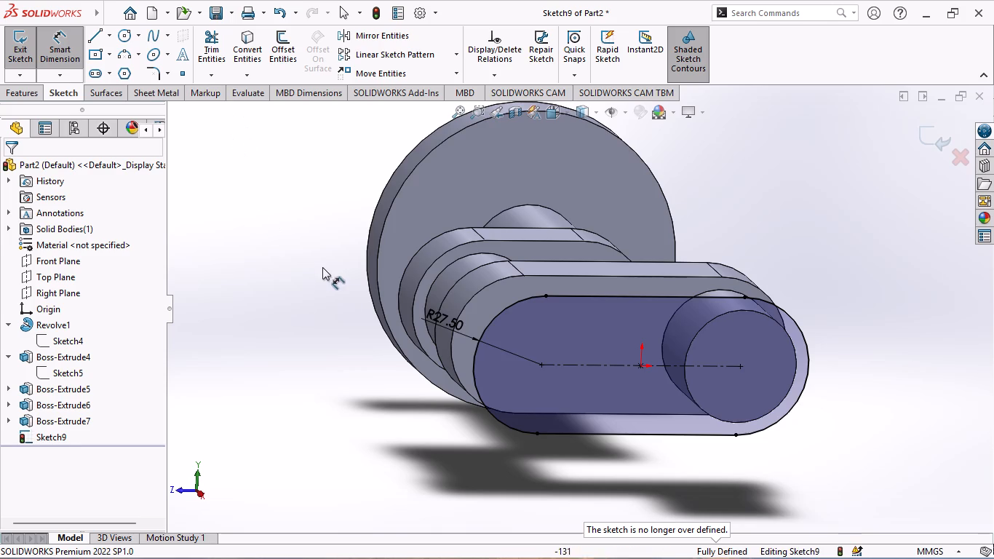
Undo the slot's radius and length dimensions and the slot itself, leaving the sketch on the second pin's end face empty.
{"action": "middle_click_drag", "start_coordinate": [810, 402], "coordinate": [761, 412]}
{"action": "scroll", "coordinate": [810, 402], "scroll_direction": "up", "scroll_amount": 1}
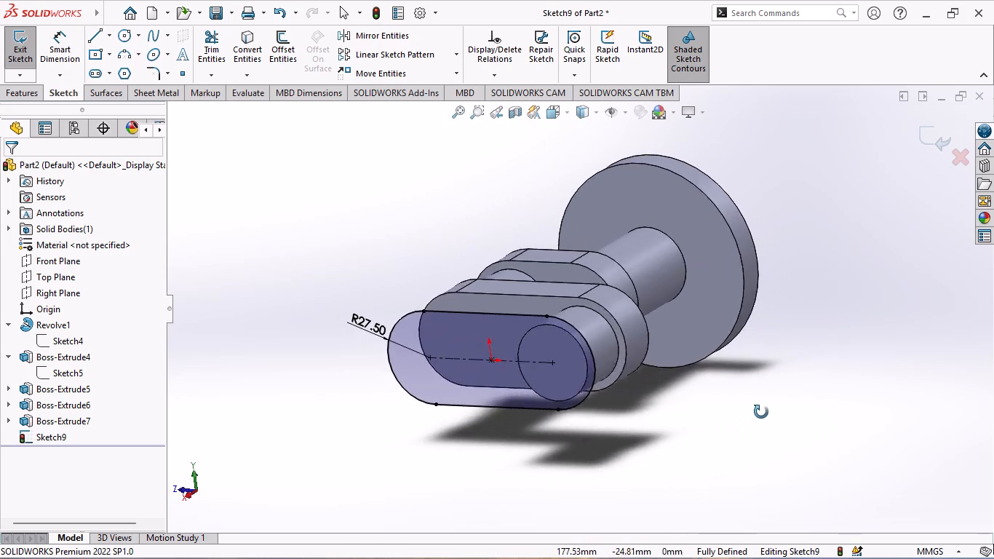
{"action": "middle_click_drag", "start_coordinate": [761, 412], "coordinate": [779, 415]}
{"action": "key", "text": "ctrl+z"}
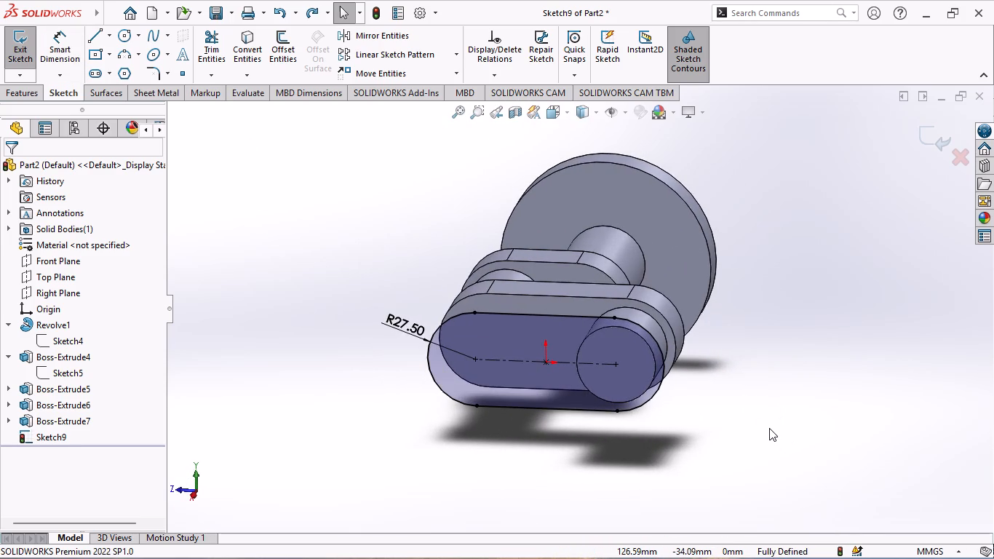
{"action": "key", "text": "ctrl+z"}
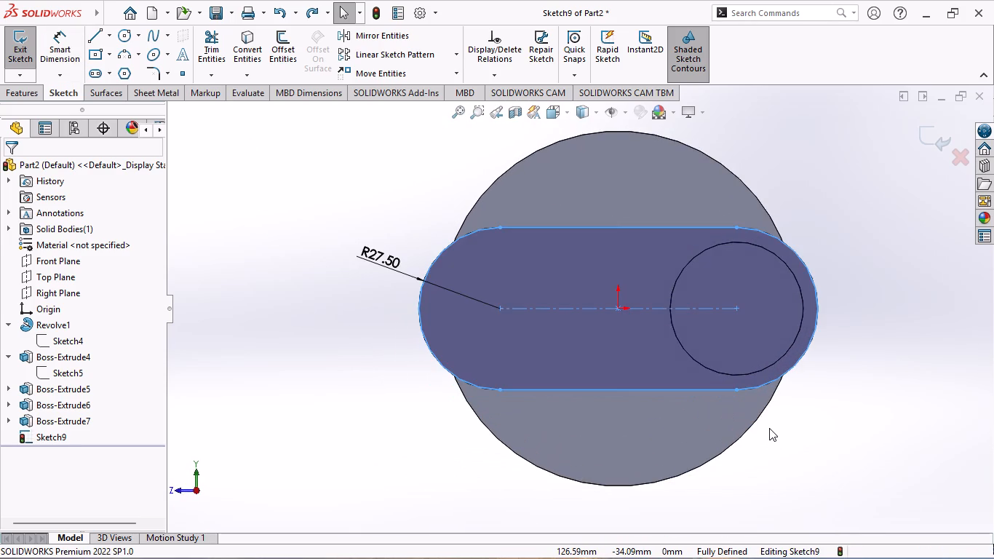
{"action": "key", "text": "ctrl+z"}
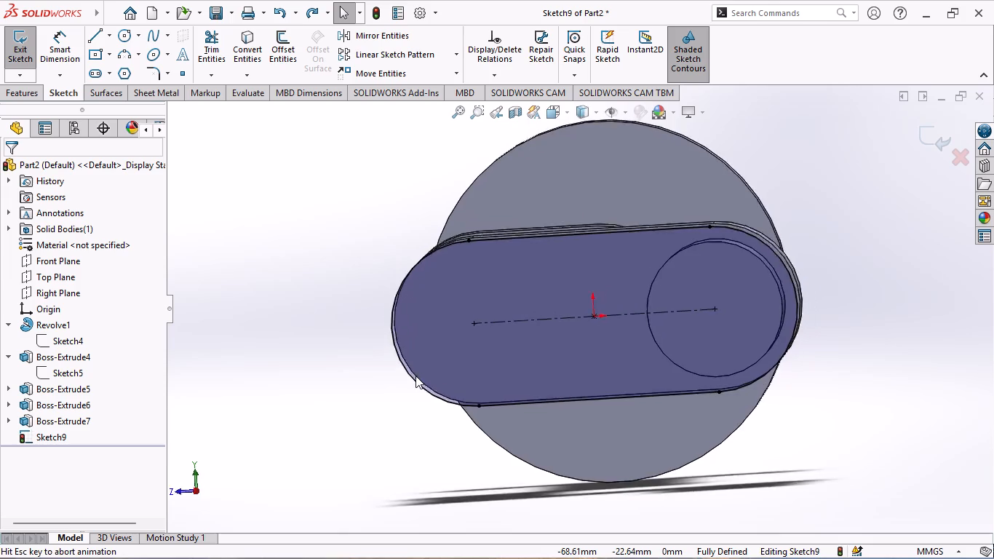
{"action": "scroll", "coordinate": [416, 376], "scroll_direction": "up", "scroll_amount": 2}
{"action": "middle_click_drag", "start_coordinate": [798, 258], "coordinate": [796, 301]}
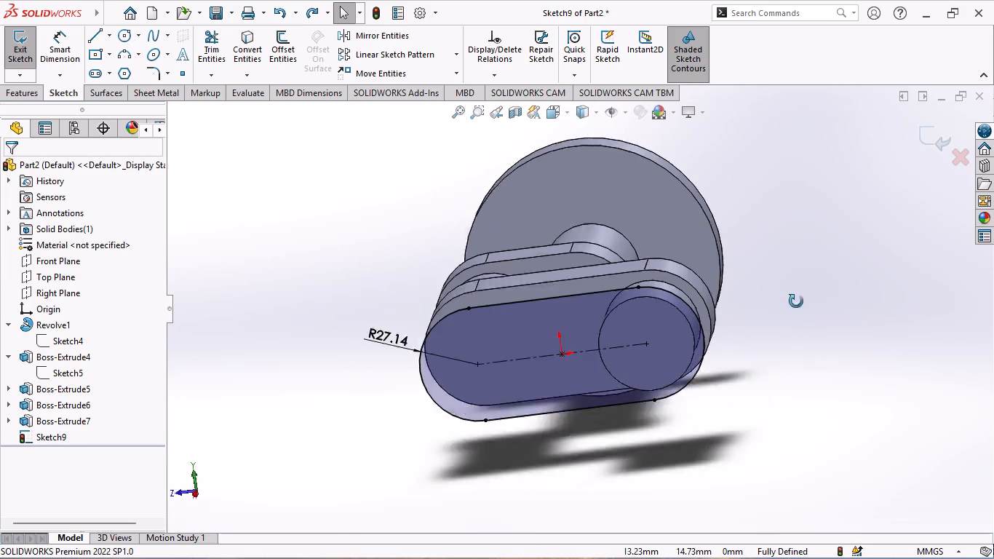
{"action": "middle_click_drag", "start_coordinate": [796, 301], "coordinate": [795, 322]}
{"action": "key", "text": "ctrl+z"}
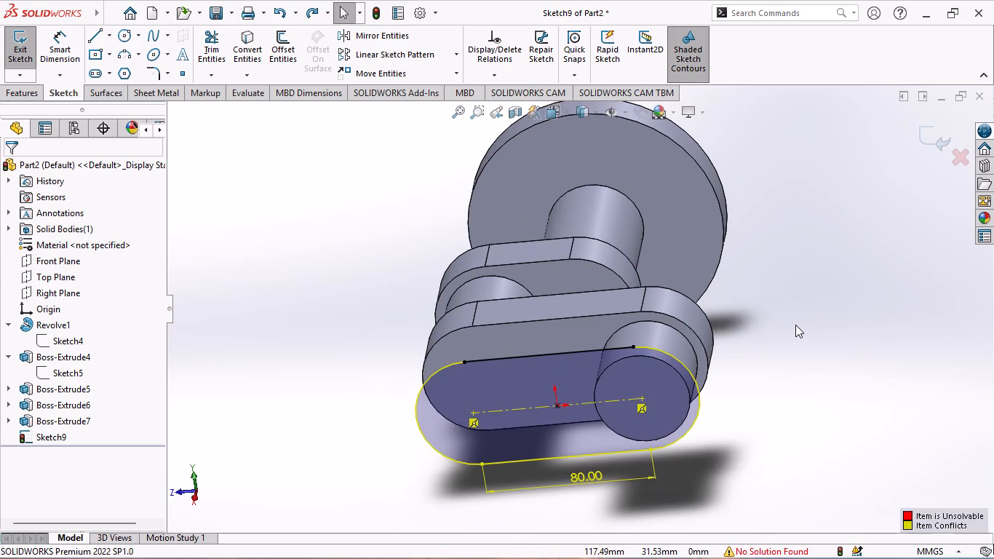
{"action": "key", "text": "ctrl+z"}
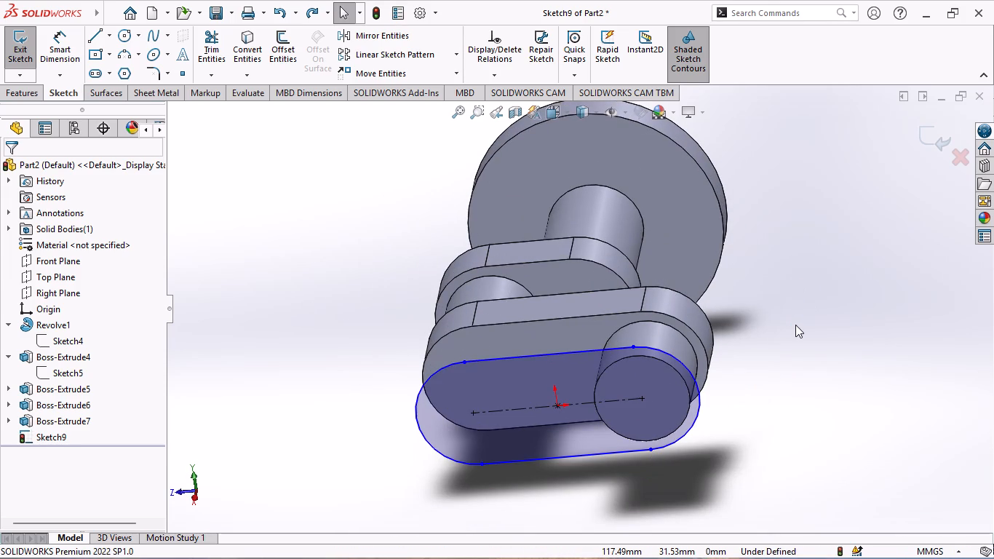
{"action": "key", "text": "ctrl+z"}
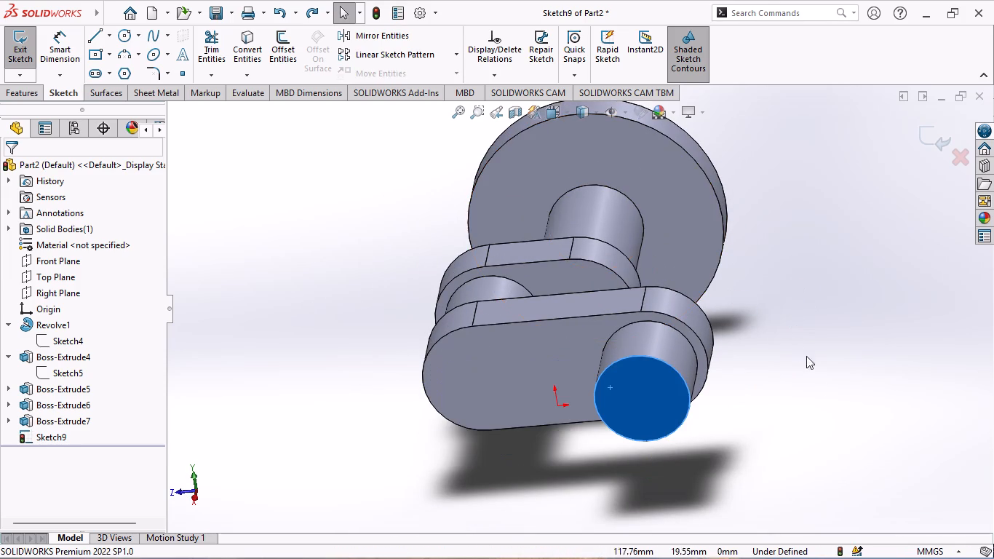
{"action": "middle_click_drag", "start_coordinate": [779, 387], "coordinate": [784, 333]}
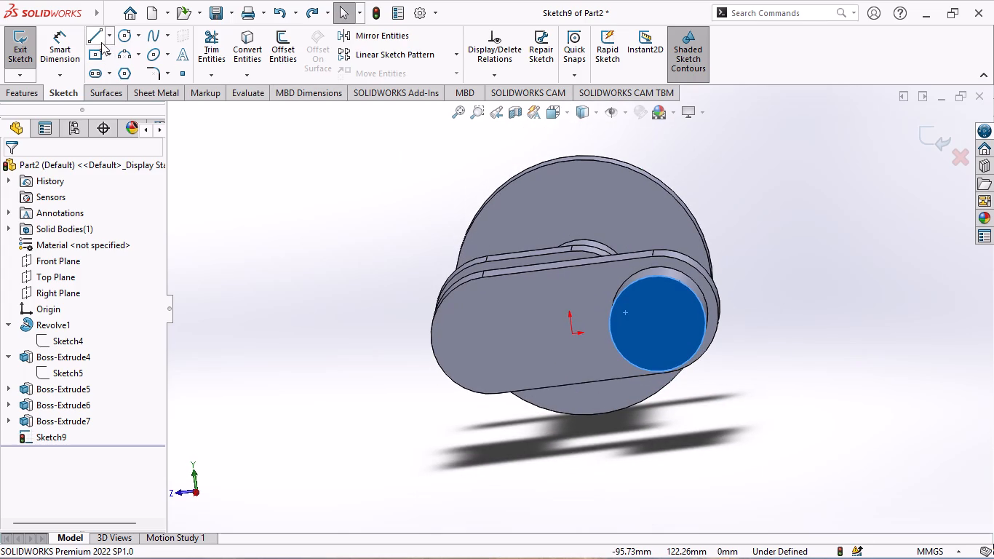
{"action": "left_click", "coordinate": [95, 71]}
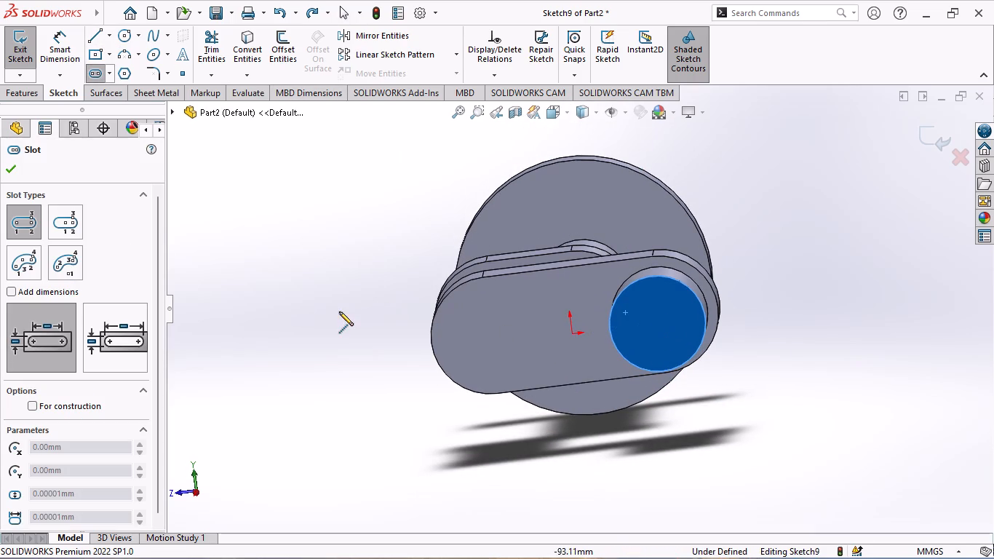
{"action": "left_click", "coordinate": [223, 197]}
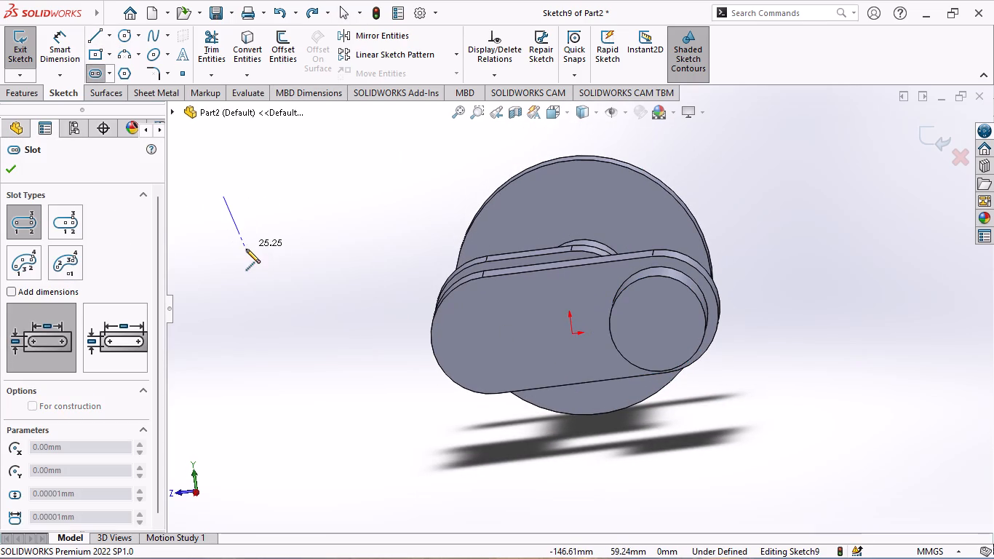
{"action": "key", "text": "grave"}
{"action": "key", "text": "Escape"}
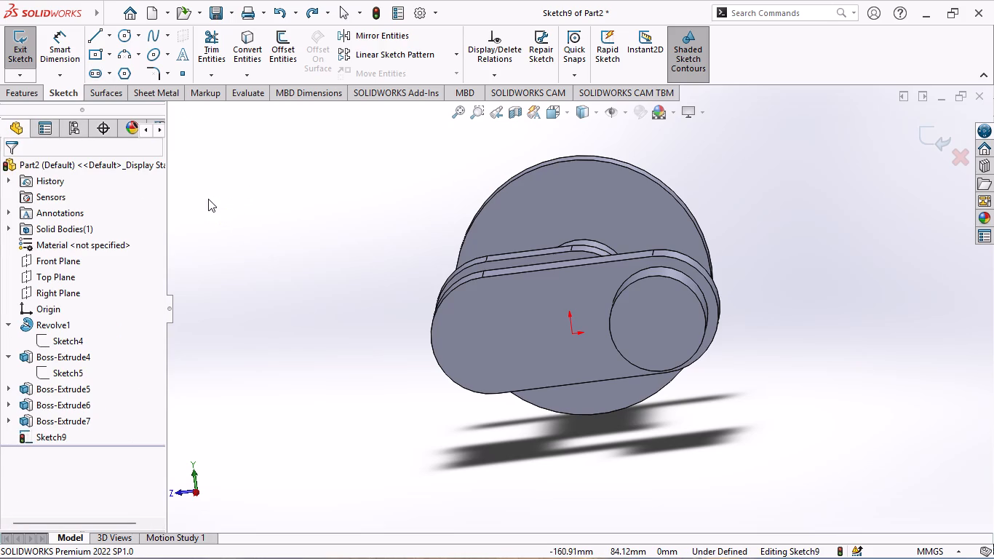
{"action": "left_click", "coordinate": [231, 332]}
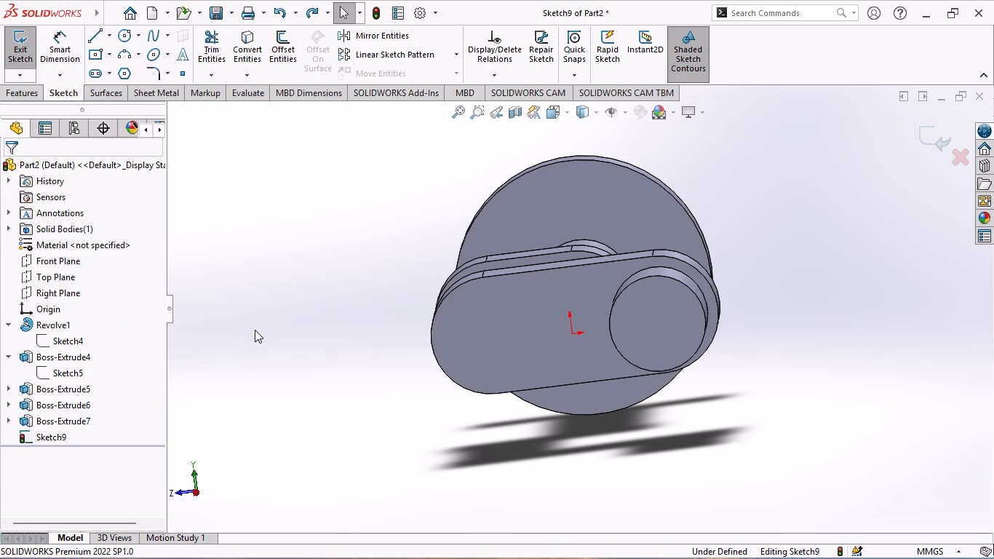
Undo the creation of the empty sketch on the second pin's end face.
{"action": "key", "text": "ctrl+z"}
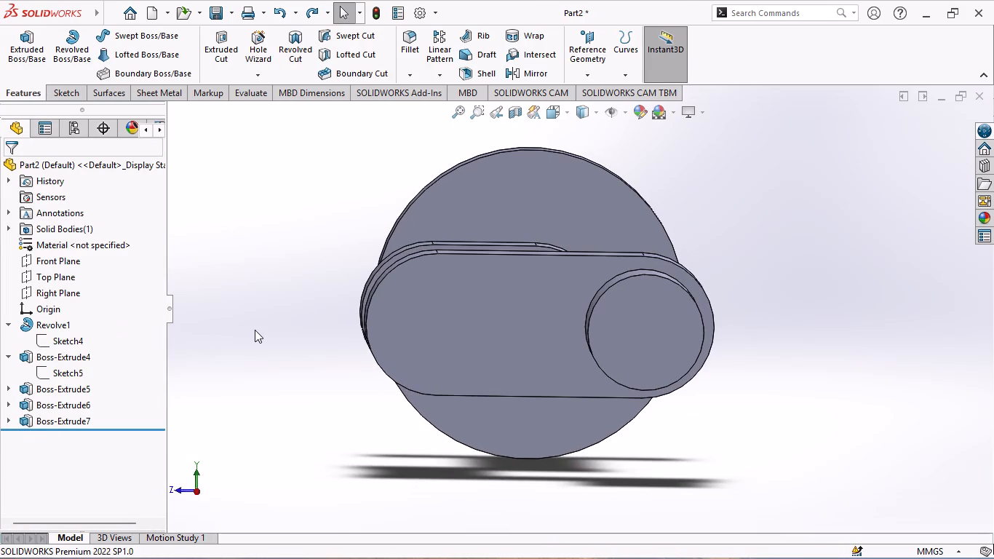
On the second pin's end face, sketch a horizontal slot from the pin's centre, about 63 mm between centres and 30 mm wide.
{"action": "left_click", "coordinate": [630, 329]}
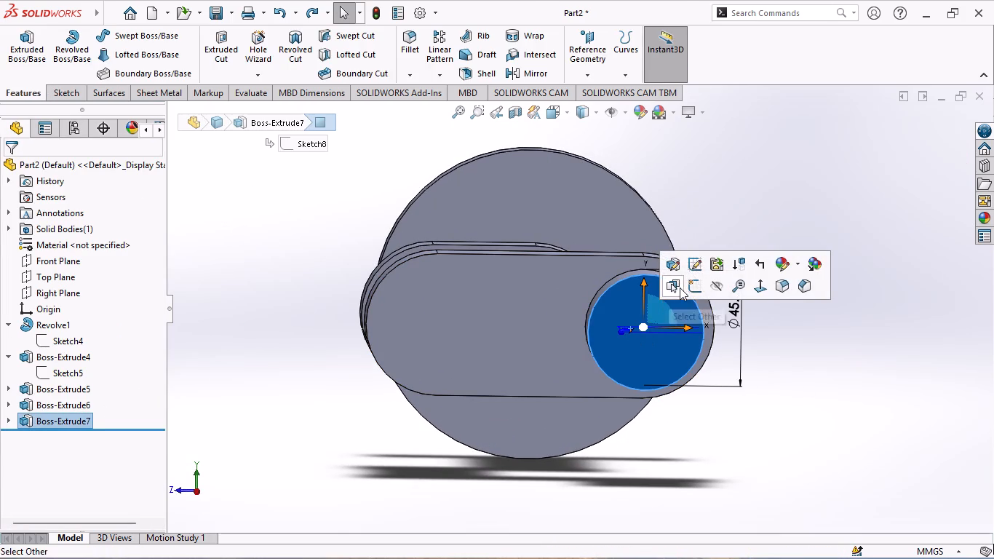
{"action": "left_click", "coordinate": [693, 284]}
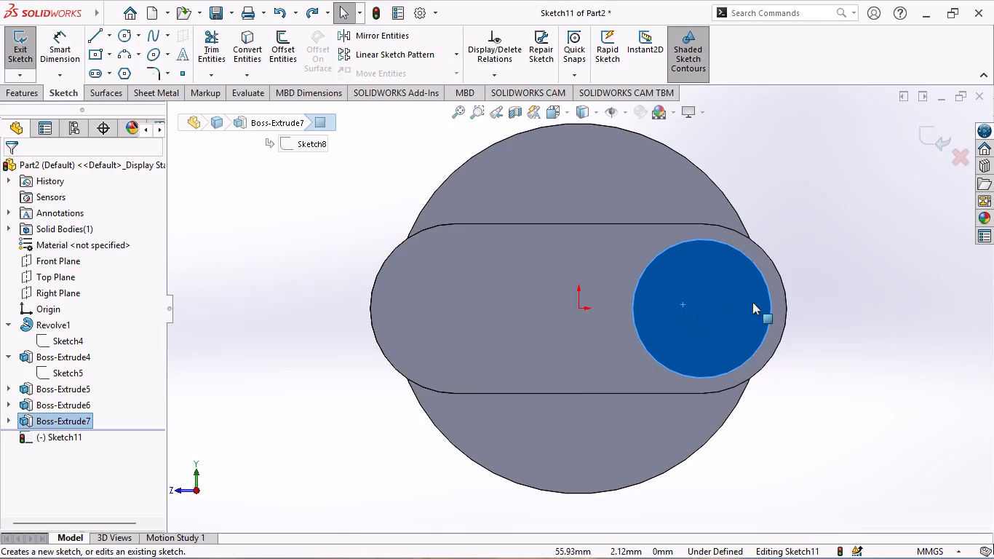
{"action": "left_click", "coordinate": [95, 71]}
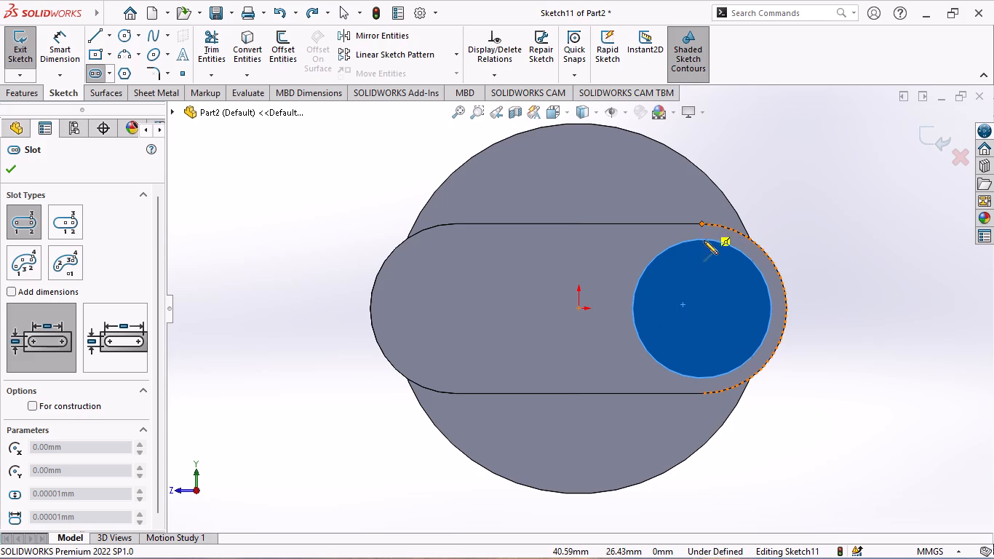
{"action": "left_click", "coordinate": [700, 309]}
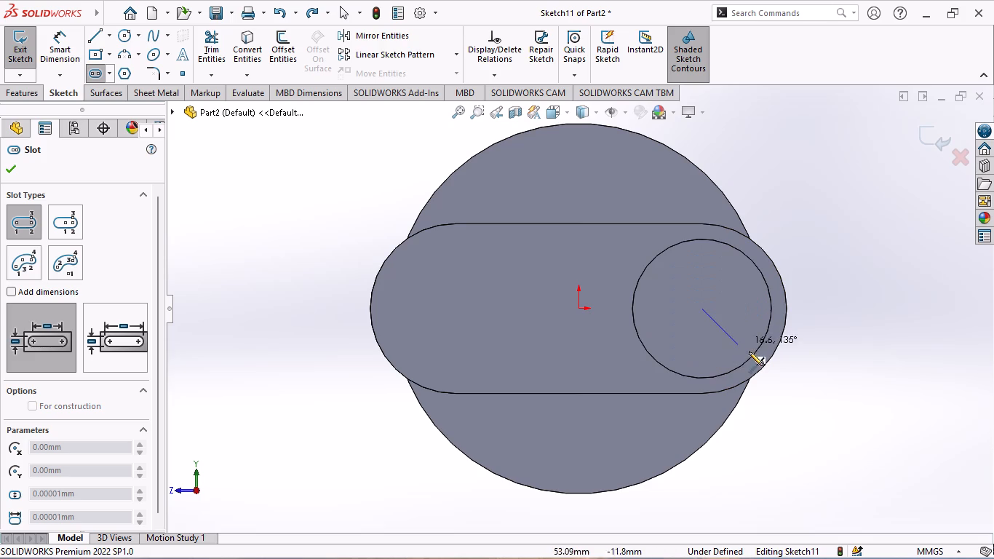
{"action": "left_click", "coordinate": [509, 309]}
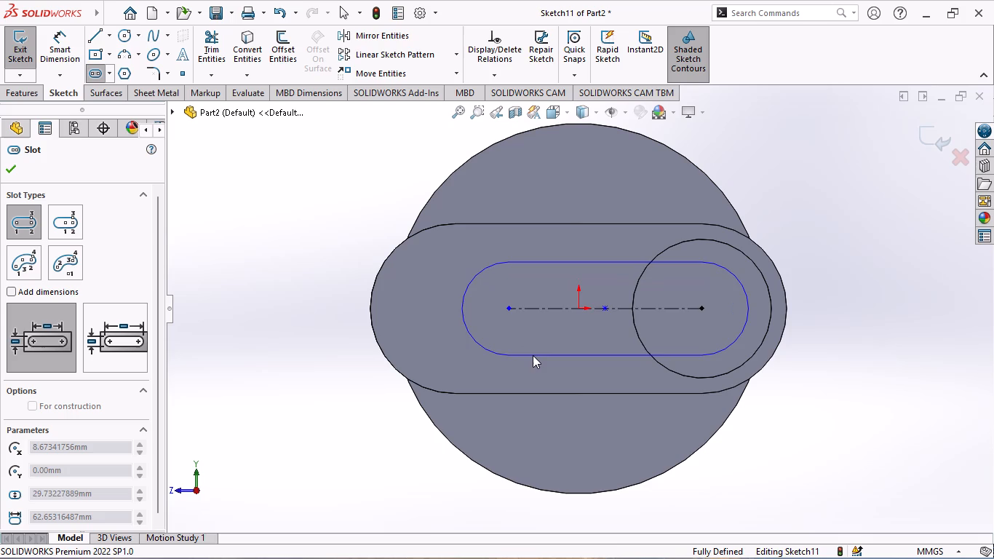
{"action": "left_click", "coordinate": [533, 355]}
{"action": "middle_click_drag", "start_coordinate": [851, 237], "coordinate": [832, 328]}
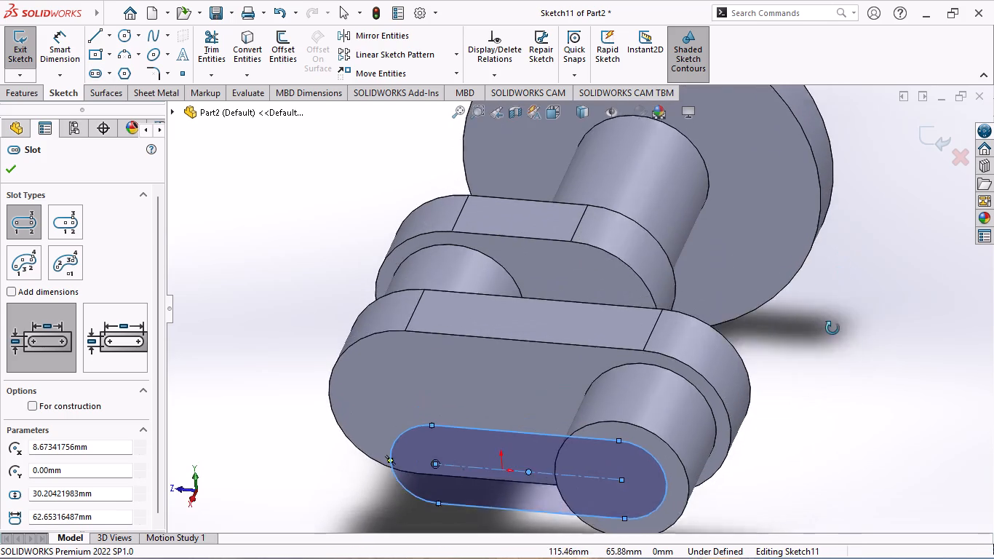
{"action": "middle_click_drag", "start_coordinate": [832, 328], "coordinate": [859, 254]}
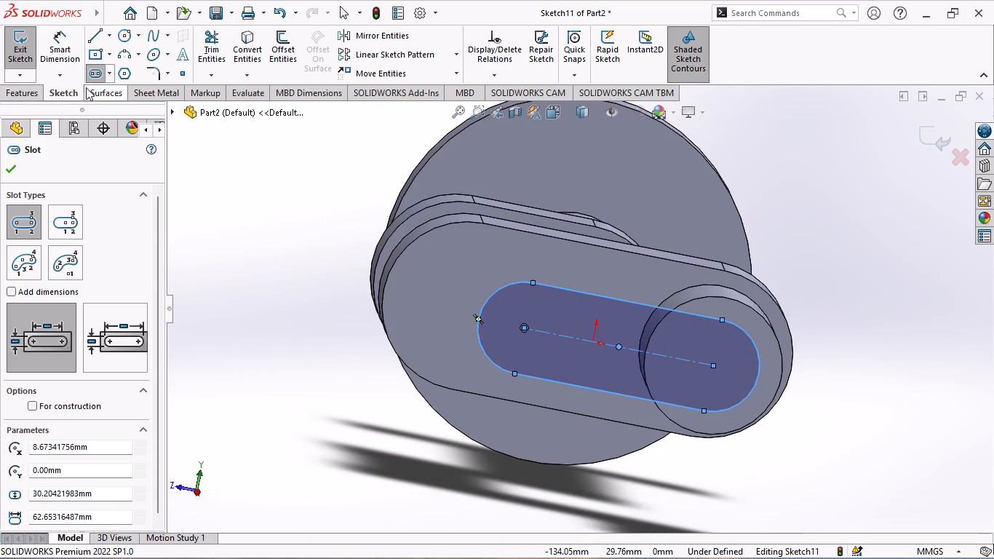
{"action": "left_click", "coordinate": [16, 166]}
Dimension the radius of the slot's end arc around the pin as 27.5 mm.
{"action": "left_click", "coordinate": [63, 42]}
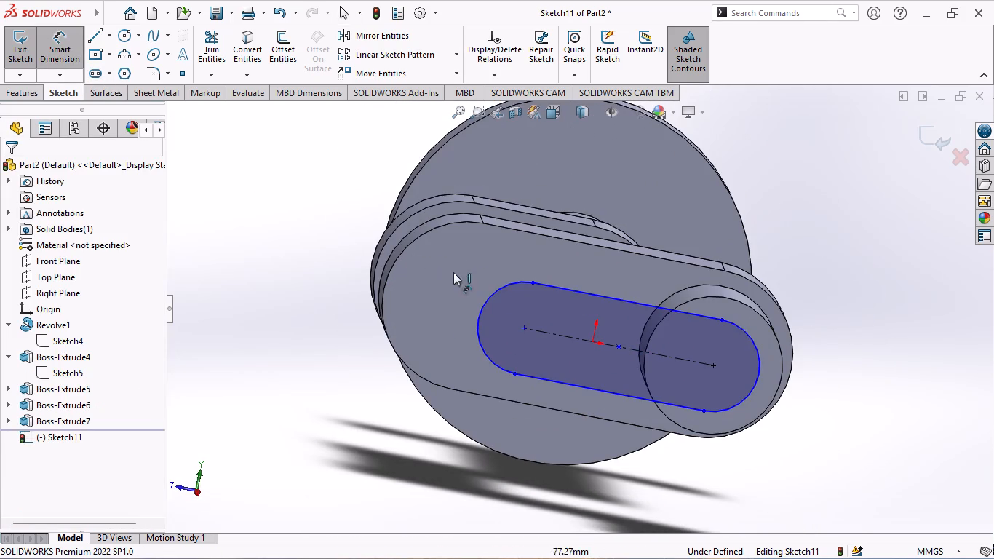
{"action": "left_click", "coordinate": [754, 342]}
{"action": "left_click", "coordinate": [839, 336]}
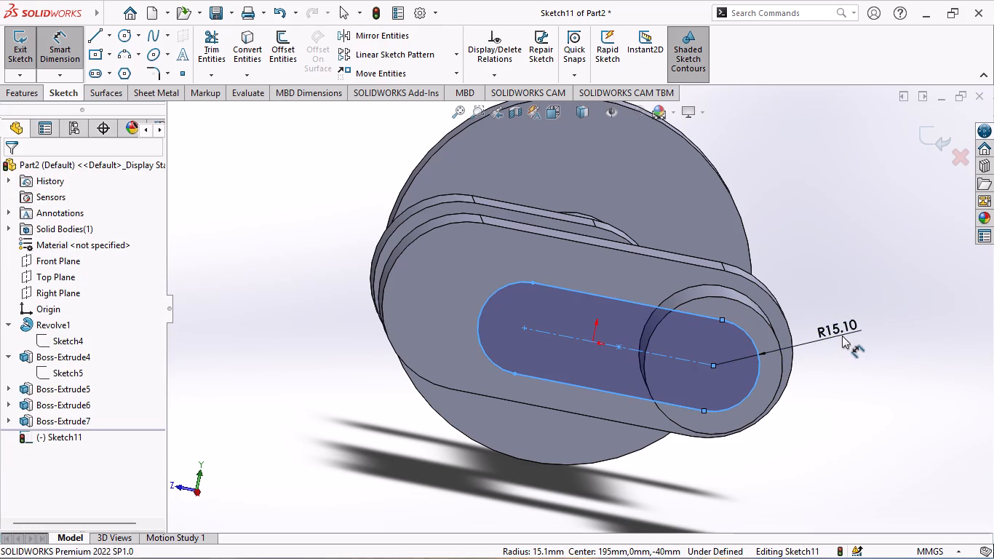
{"action": "key", "text": "2"}
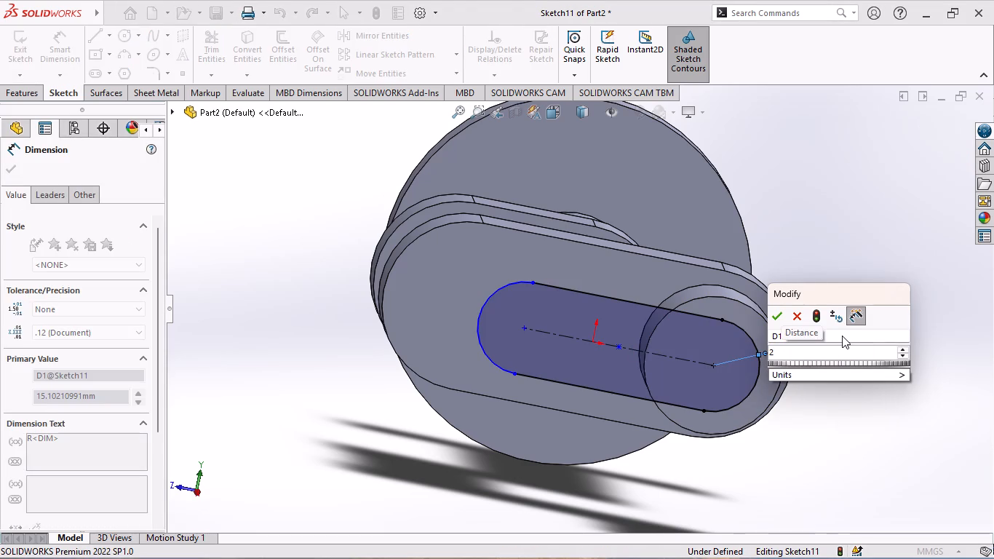
{"action": "key", "text": "7"}
{"action": "type", "text": ".5"}
{"action": "key", "text": "Return"}
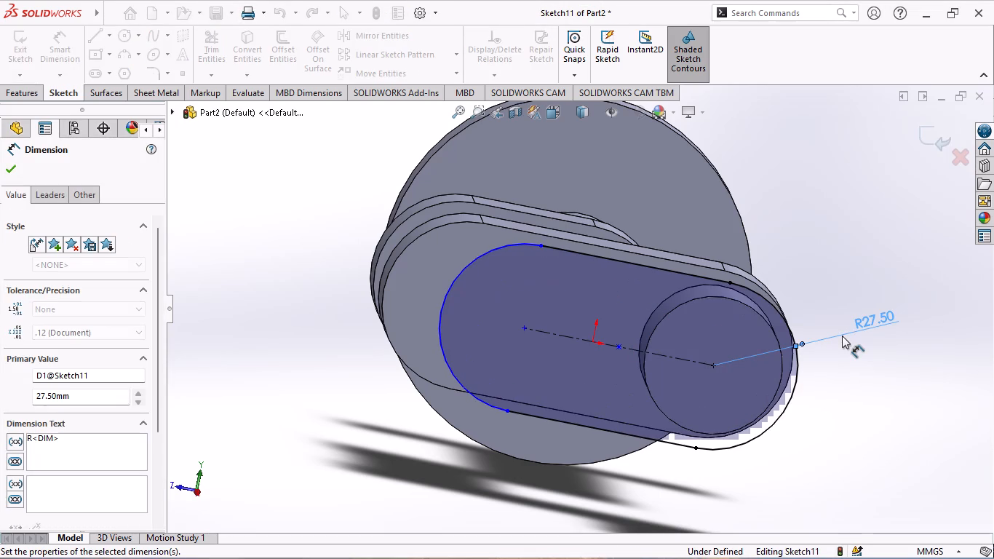
{"action": "middle_click_drag", "start_coordinate": [834, 266], "coordinate": [811, 237]}
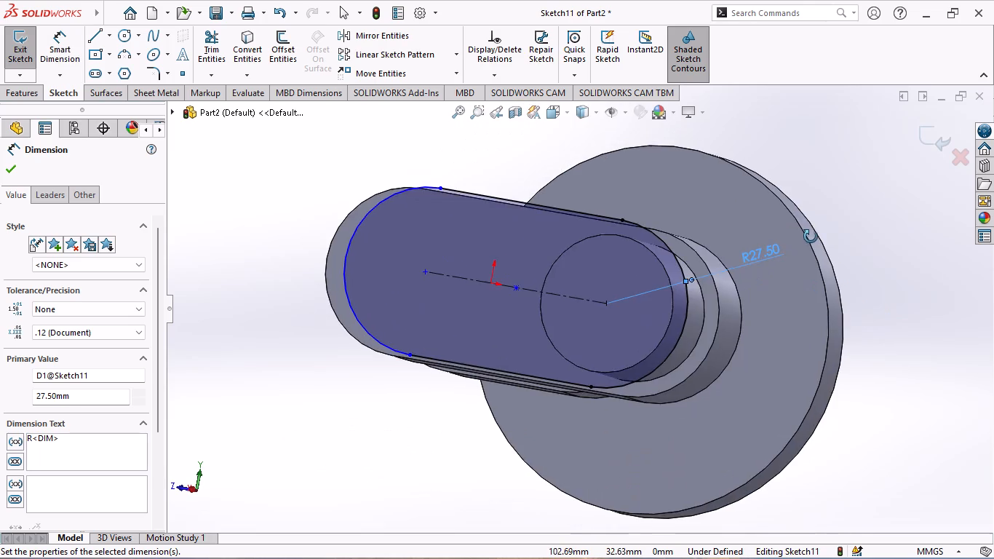
{"action": "middle_click_drag", "start_coordinate": [811, 237], "coordinate": [827, 269]}
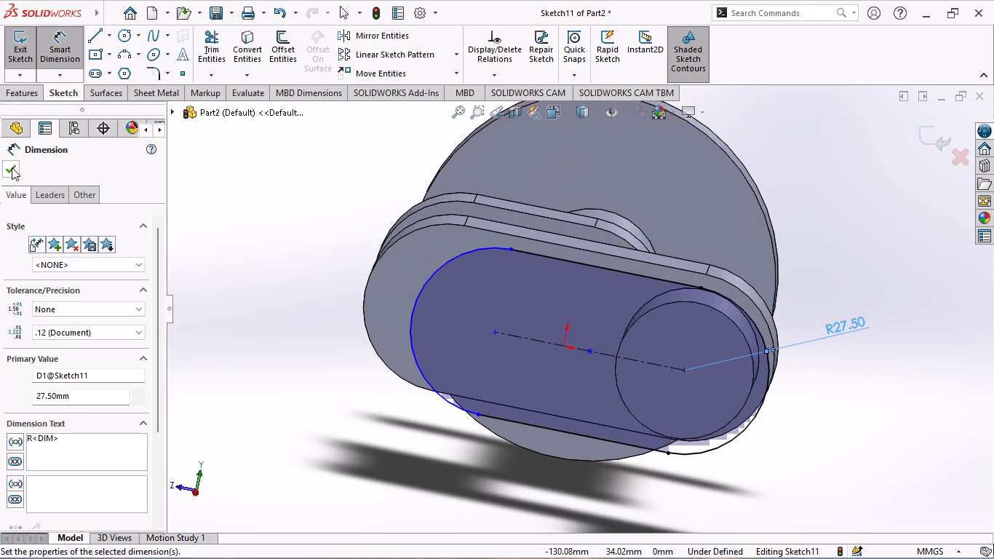
{"action": "left_click", "coordinate": [12, 167]}
Dimension the slot's upper straight edge with a length of 40 mm.
{"action": "left_click", "coordinate": [58, 45]}
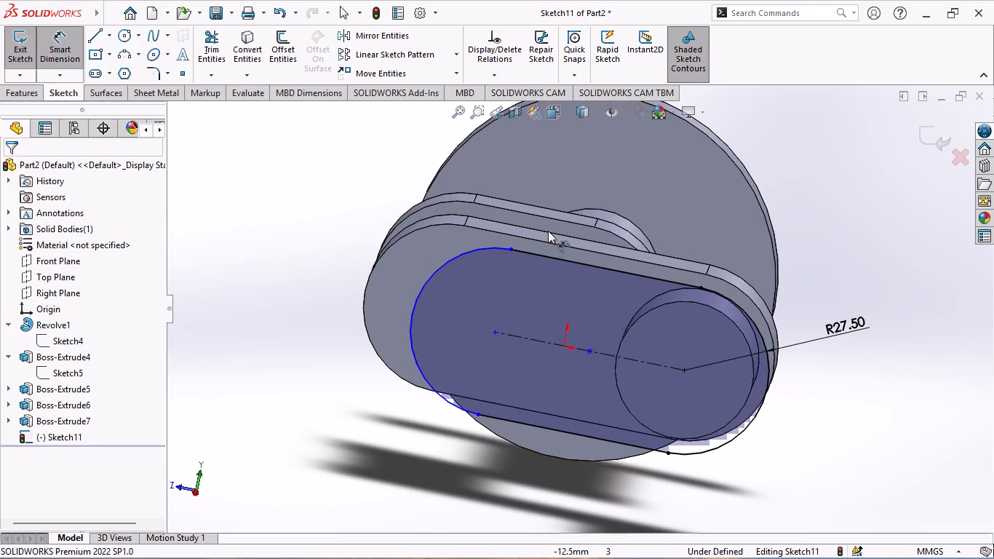
{"action": "left_click", "coordinate": [546, 254]}
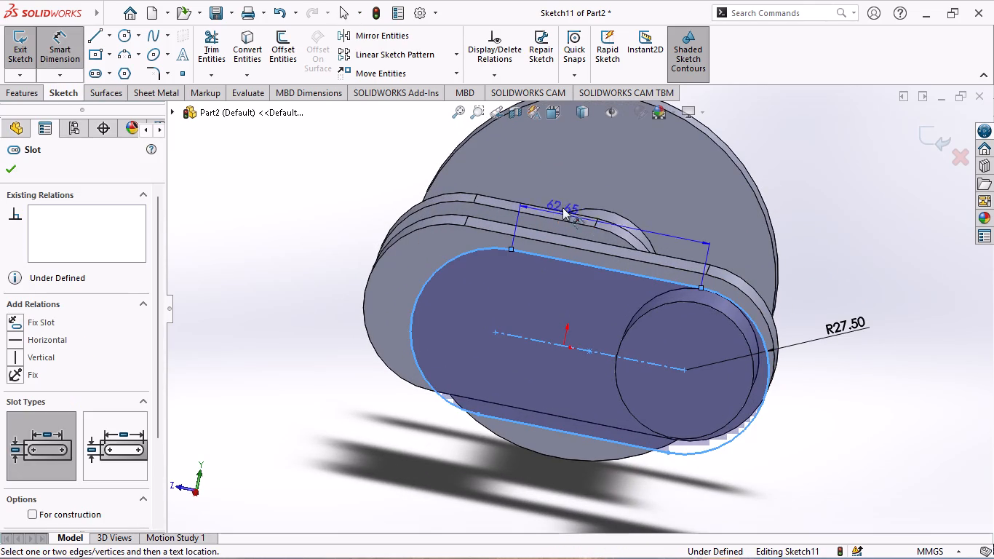
{"action": "left_click", "coordinate": [576, 173]}
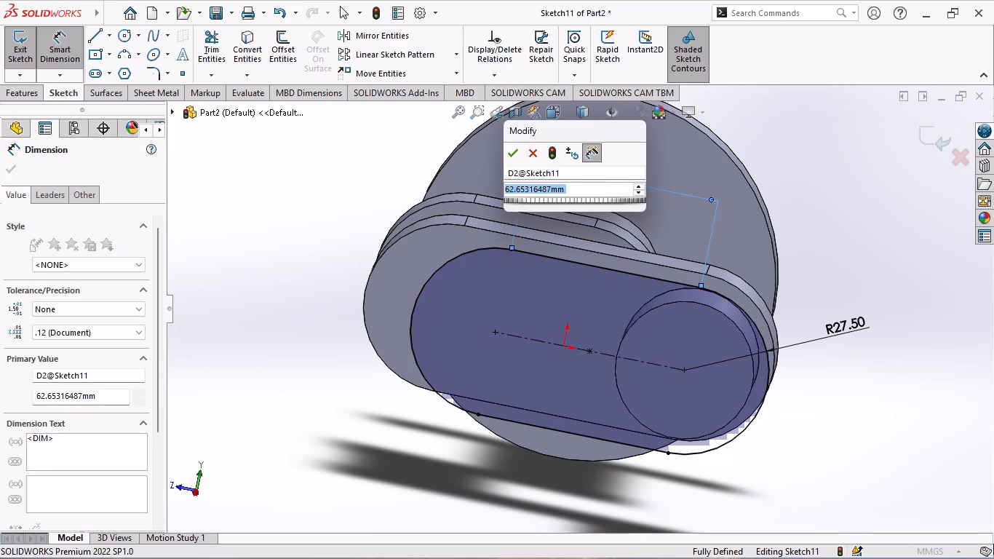
{"action": "key", "text": "4"}
{"action": "key", "text": "0"}
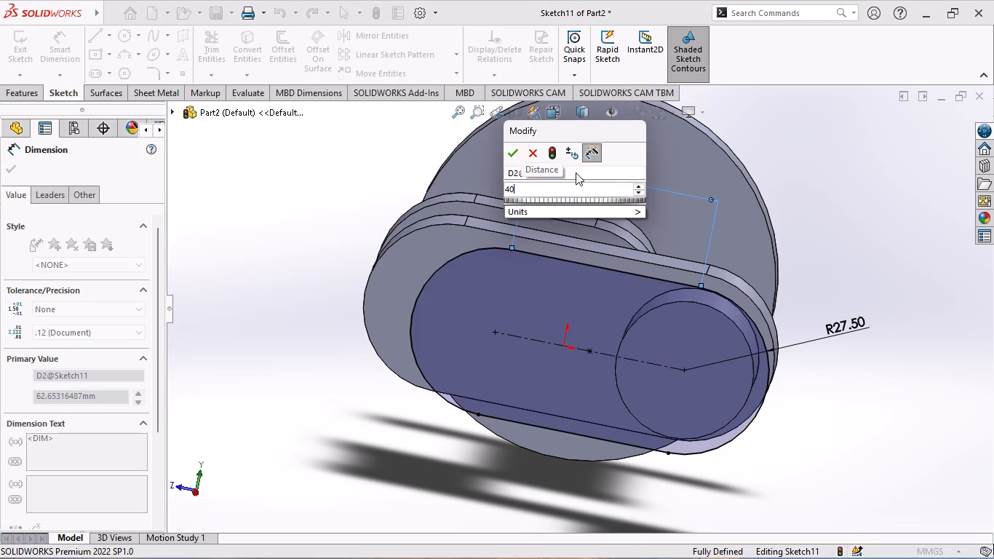
{"action": "key", "text": "Return"}
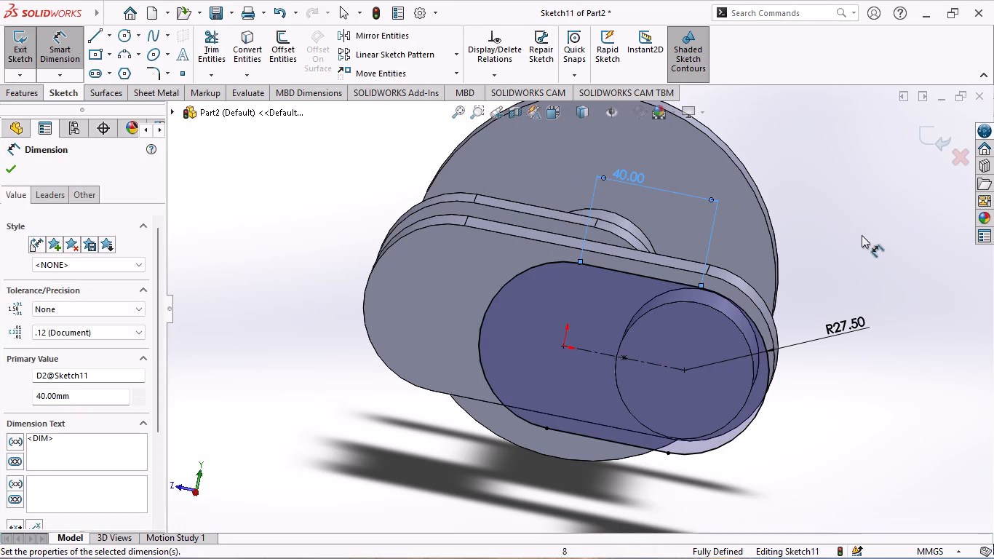
{"action": "left_click", "coordinate": [5, 167]}
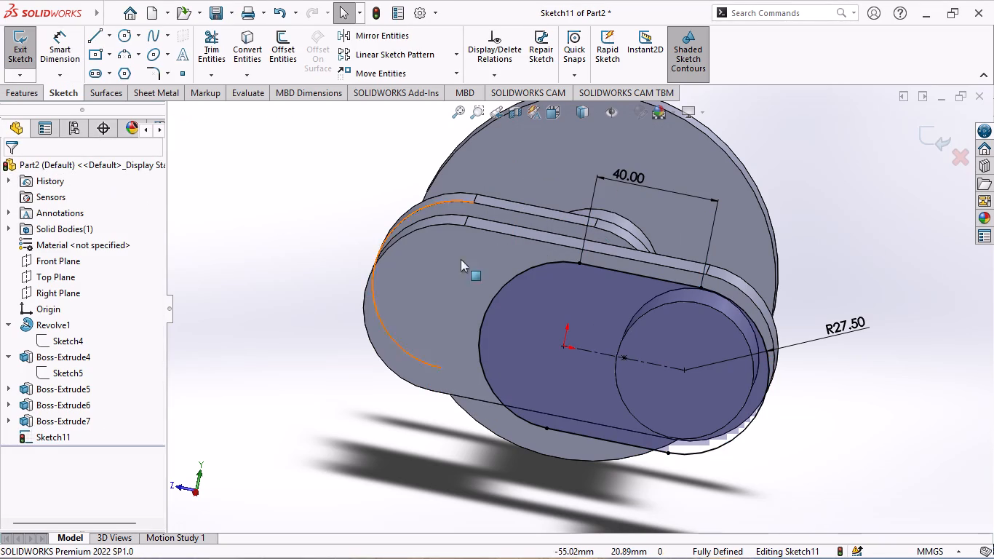
Extrude the slot sketch as a blind boss 22 mm deep, merged with the body, to form the third web.
{"action": "scroll", "coordinate": [826, 236], "scroll_direction": "up", "scroll_amount": 1}
{"action": "middle_click_drag", "start_coordinate": [829, 230], "coordinate": [838, 266]}
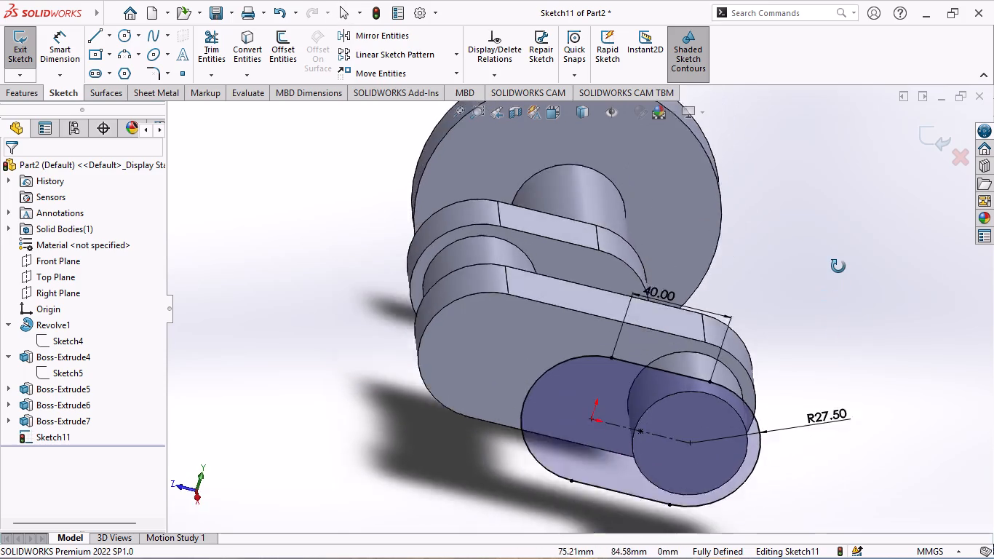
{"action": "middle_click_drag", "start_coordinate": [838, 266], "coordinate": [837, 239]}
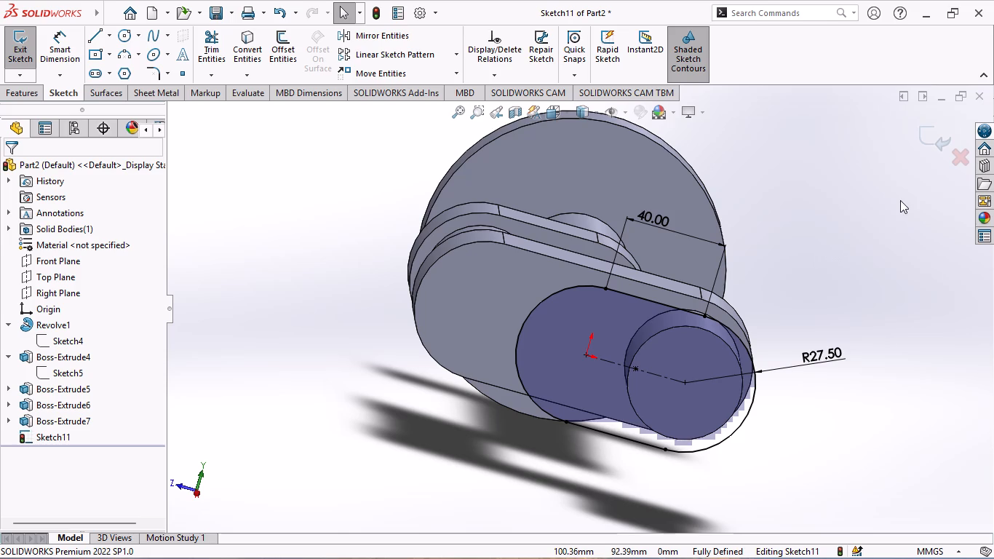
{"action": "middle_click_drag", "start_coordinate": [828, 282], "coordinate": [814, 304]}
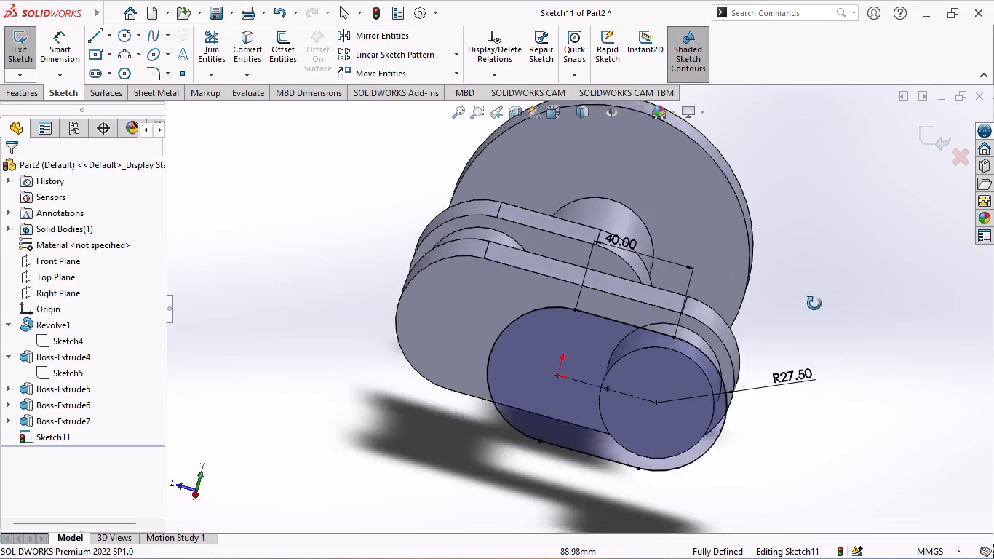
{"action": "middle_click_drag", "start_coordinate": [814, 304], "coordinate": [841, 251]}
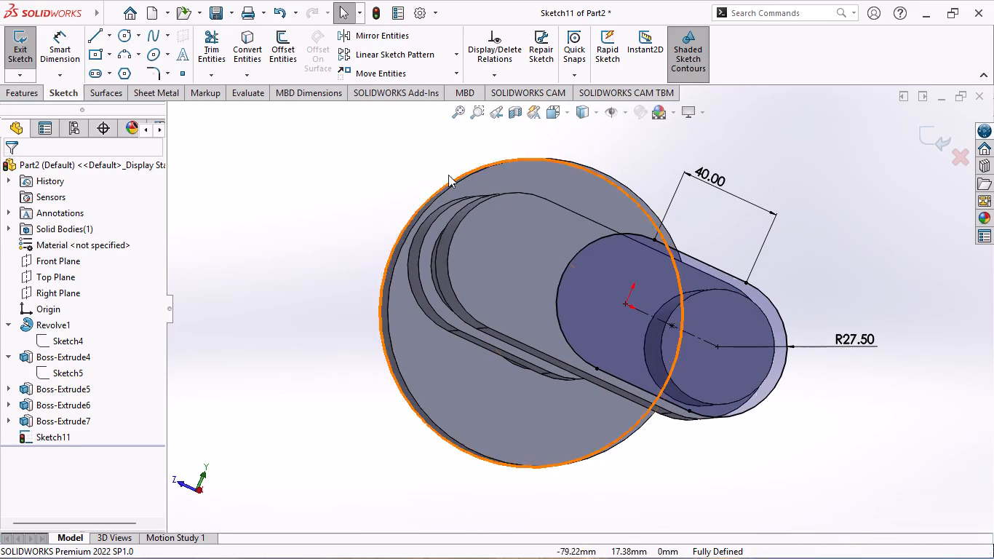
{"action": "left_click", "coordinate": [15, 89]}
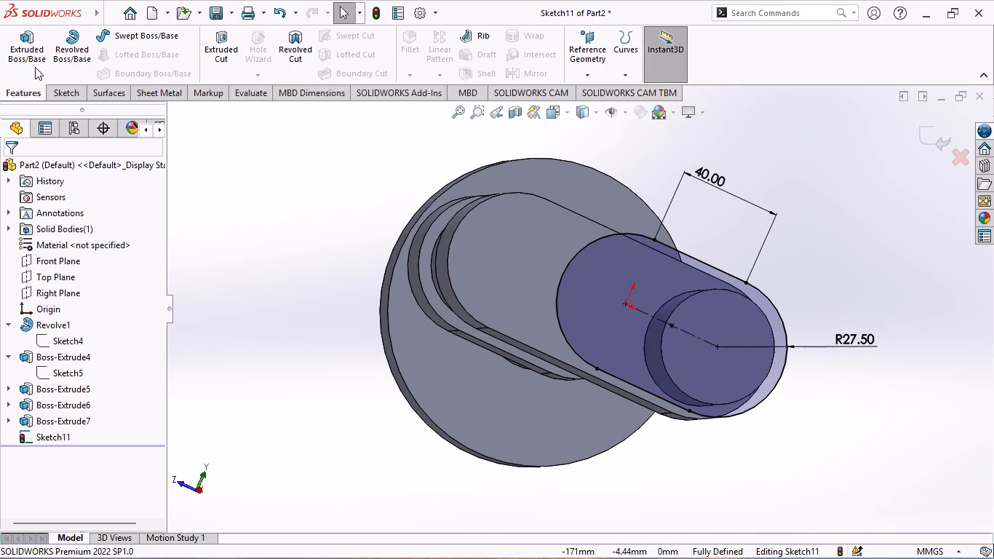
{"action": "left_click", "coordinate": [23, 55]}
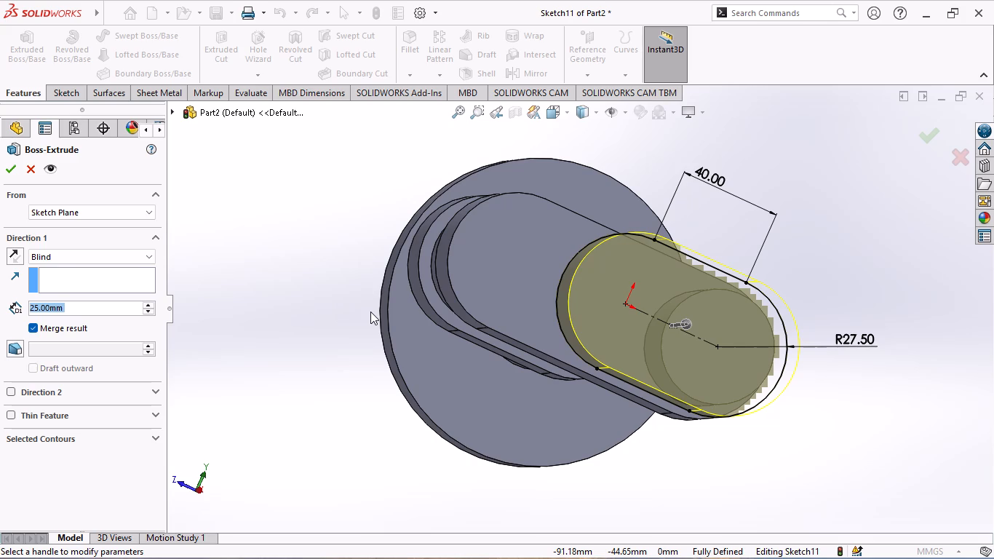
{"action": "type", "text": "22"}
{"action": "key", "text": "Return"}
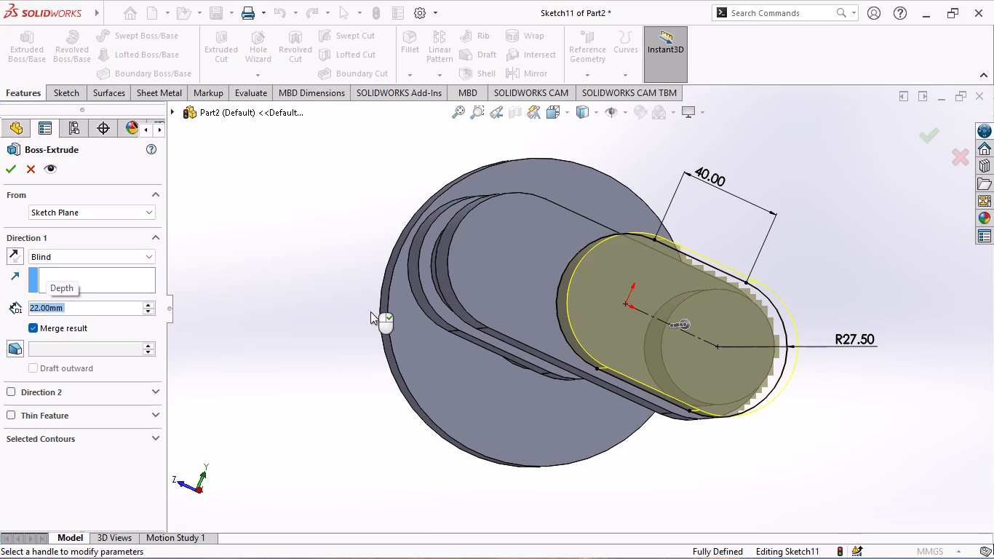
{"action": "left_click", "coordinate": [13, 169]}
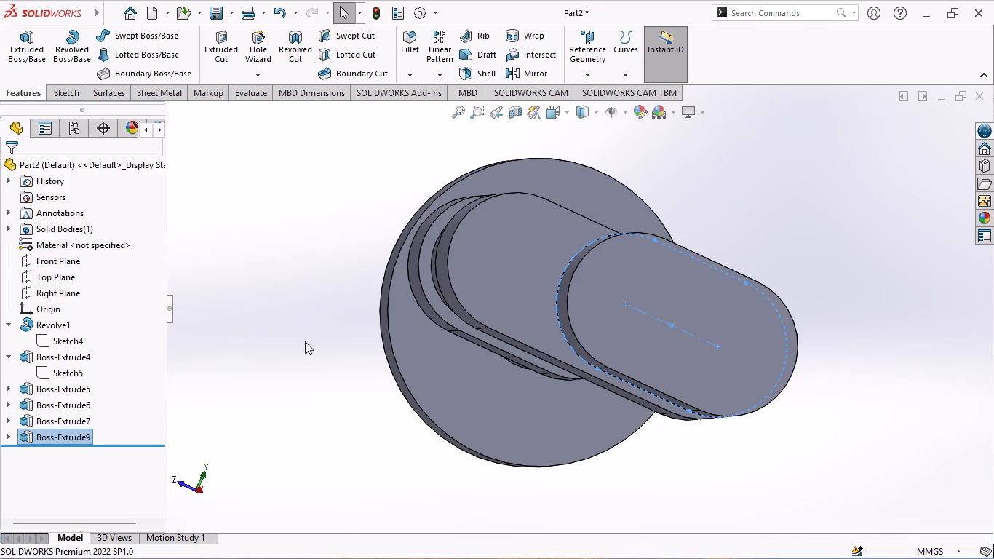
On the third web's outer end face, sketch a circle centred on the origin with a radius of about 20.4 mm.
{"action": "middle_click_drag", "start_coordinate": [793, 200], "coordinate": [750, 379]}
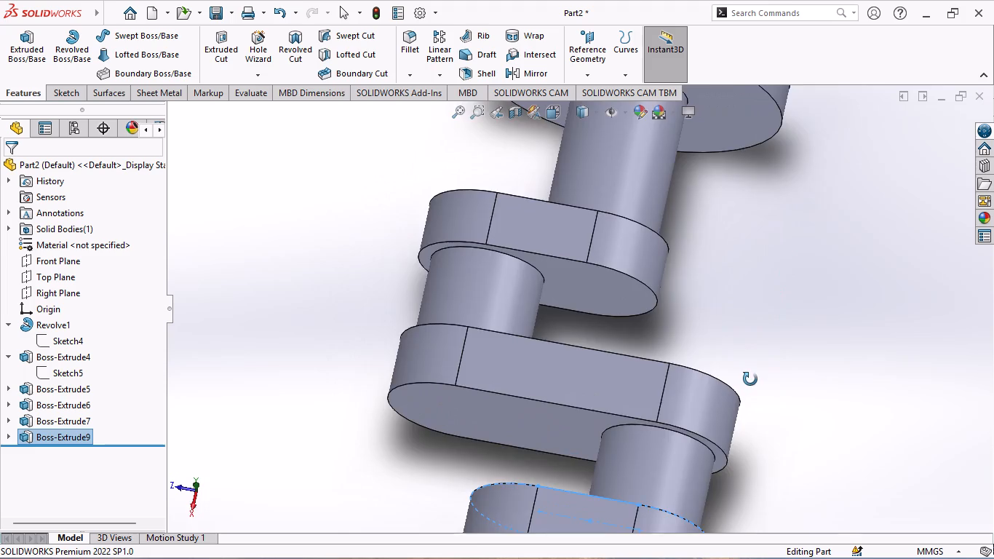
{"action": "middle_click_drag", "start_coordinate": [750, 379], "coordinate": [760, 210]}
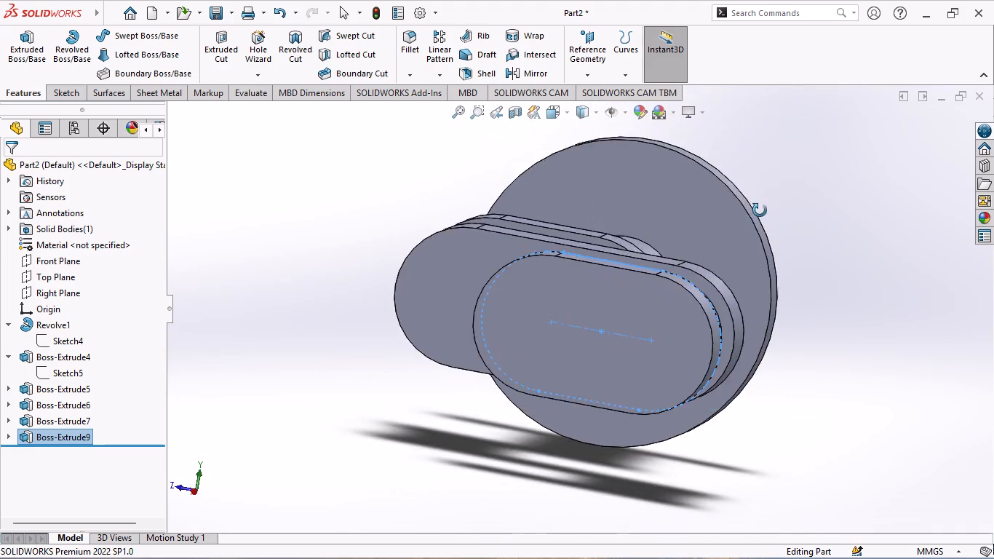
{"action": "middle_click_drag", "start_coordinate": [760, 210], "coordinate": [774, 215]}
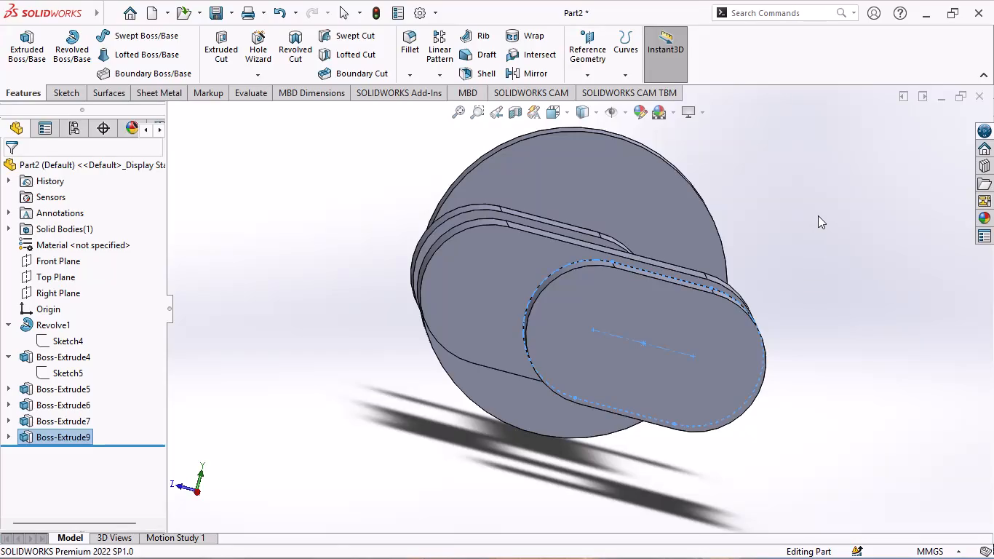
{"action": "middle_click_drag", "start_coordinate": [818, 215], "coordinate": [814, 235]}
{"action": "middle_click_drag", "start_coordinate": [814, 234], "coordinate": [813, 227]}
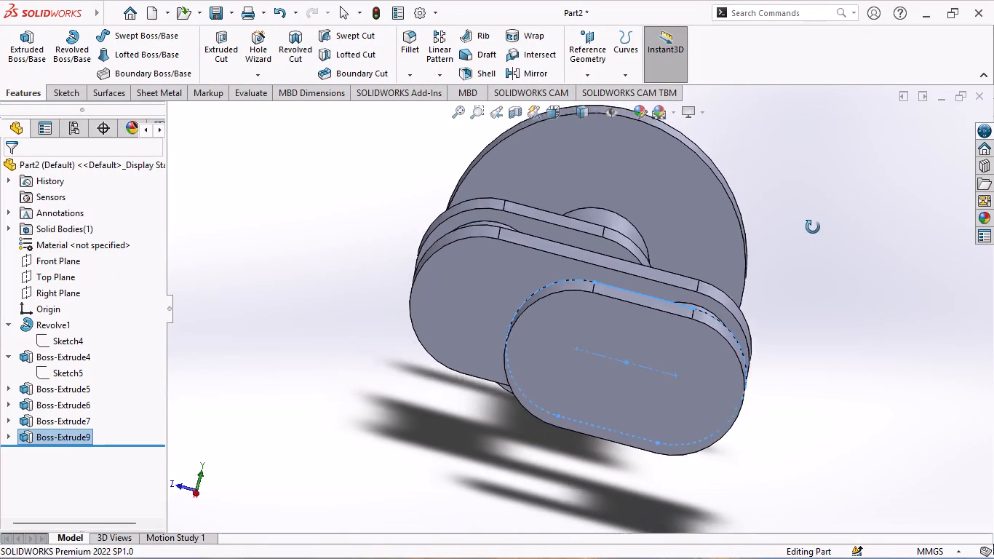
{"action": "middle_click_drag", "start_coordinate": [813, 227], "coordinate": [810, 223]}
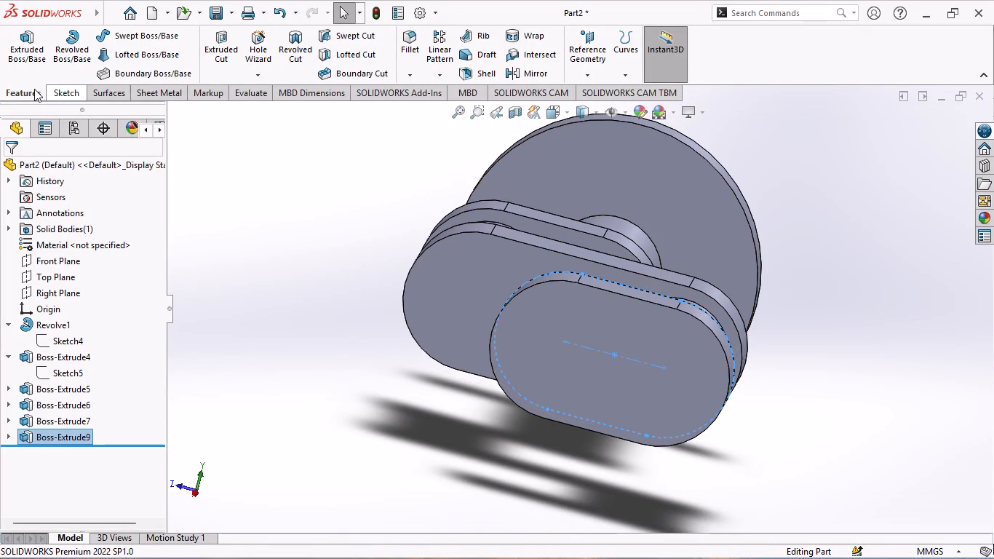
{"action": "left_click", "coordinate": [530, 326]}
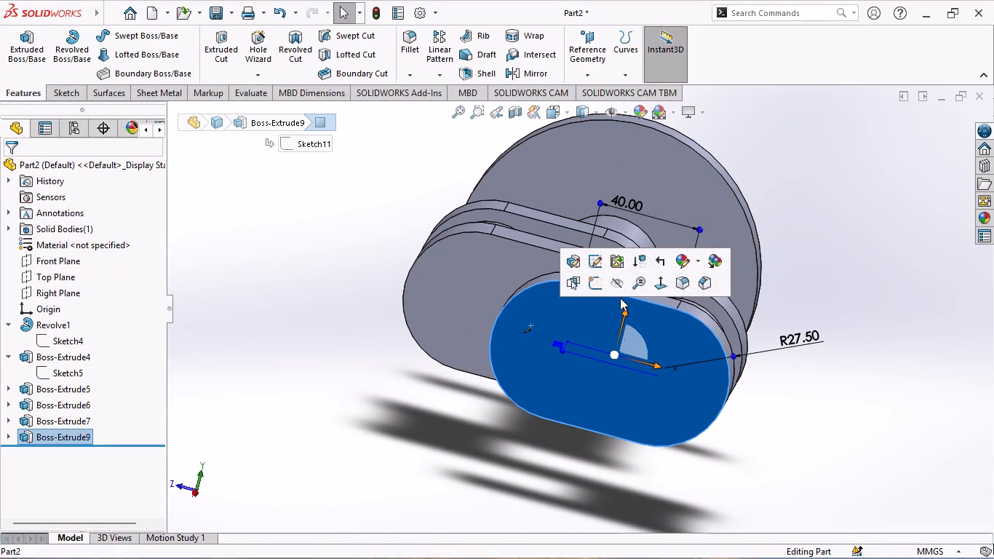
{"action": "left_click", "coordinate": [590, 280]}
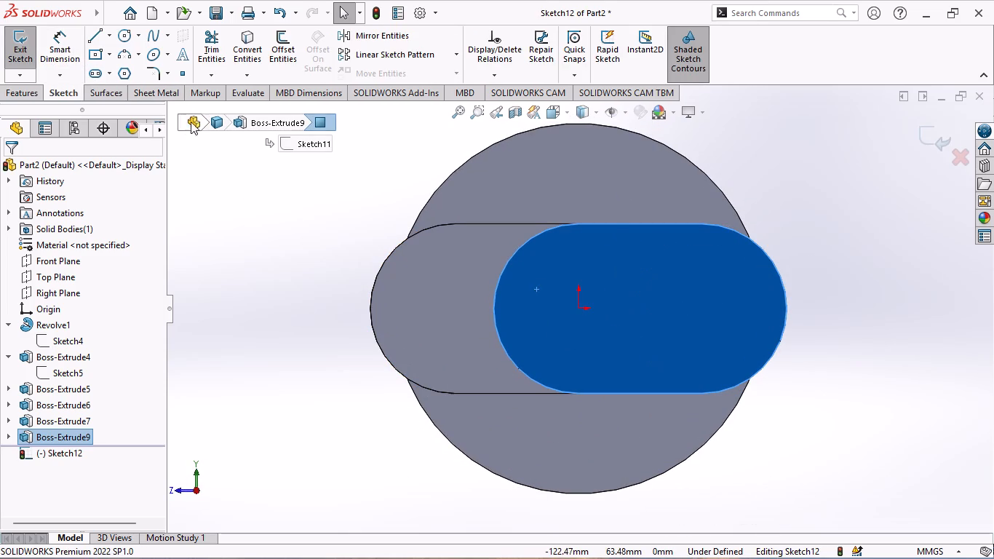
{"action": "left_click", "coordinate": [122, 36]}
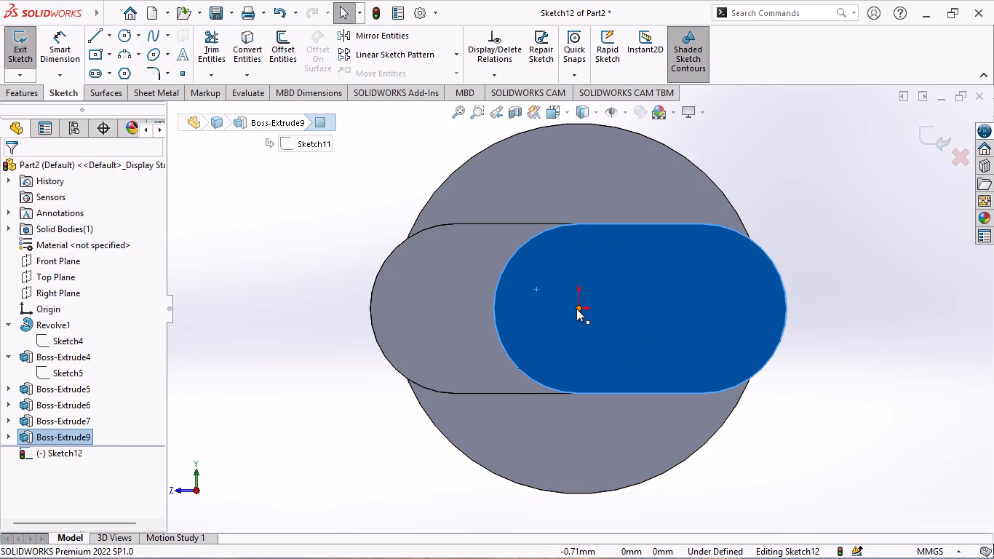
{"action": "left_click", "coordinate": [117, 32]}
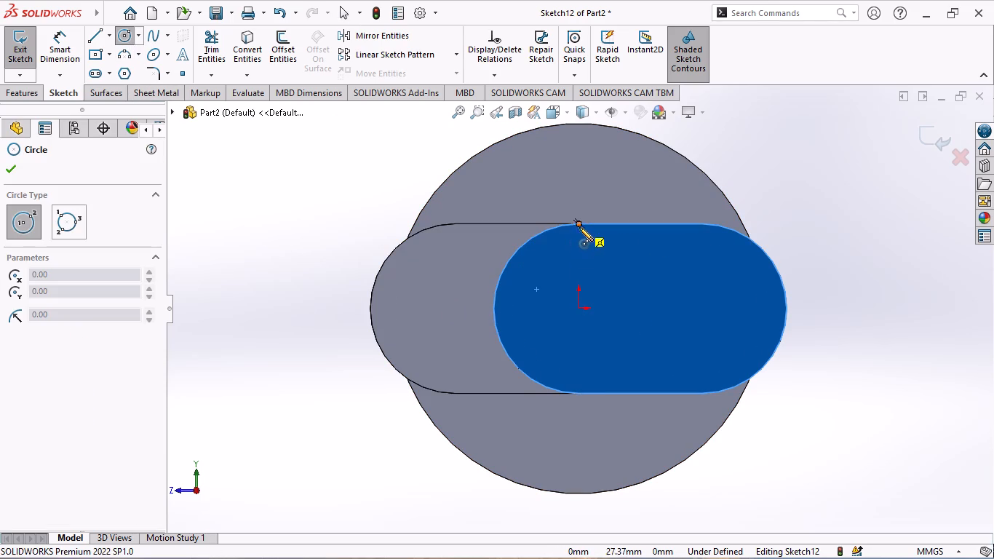
{"action": "left_click", "coordinate": [581, 308]}
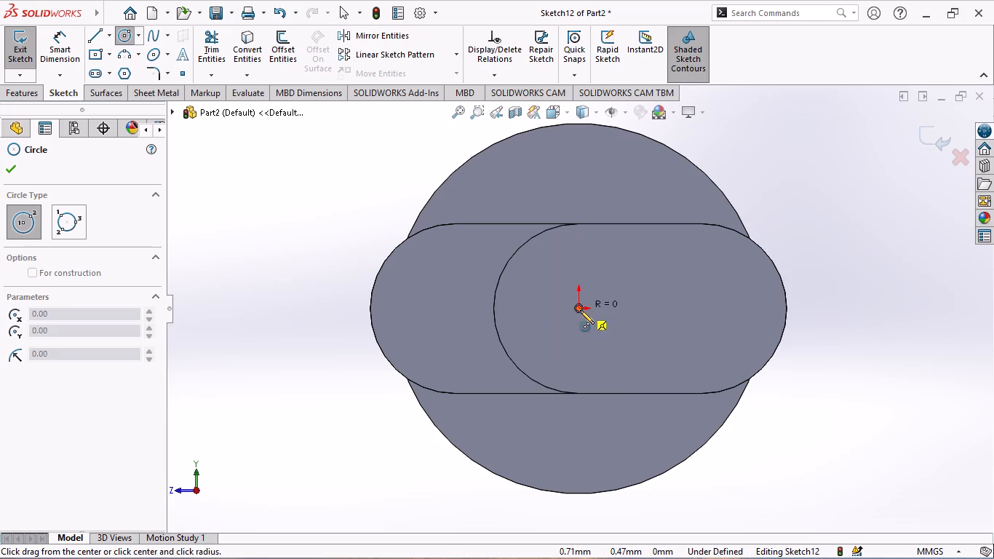
{"action": "left_click", "coordinate": [599, 368]}
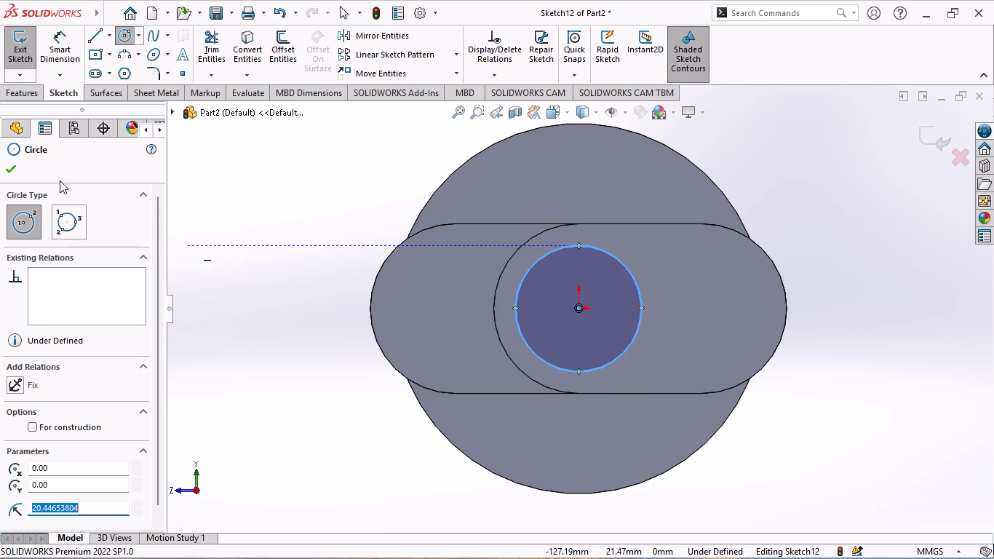
{"action": "left_click", "coordinate": [15, 170]}
Dimension the circle's diameter as 50 mm.
{"action": "left_click", "coordinate": [58, 50]}
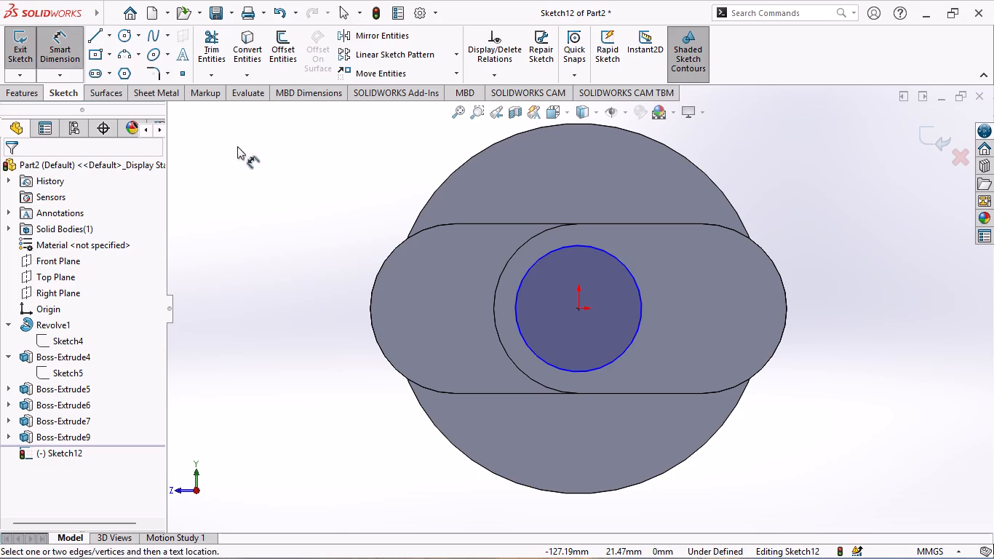
{"action": "left_click", "coordinate": [517, 304]}
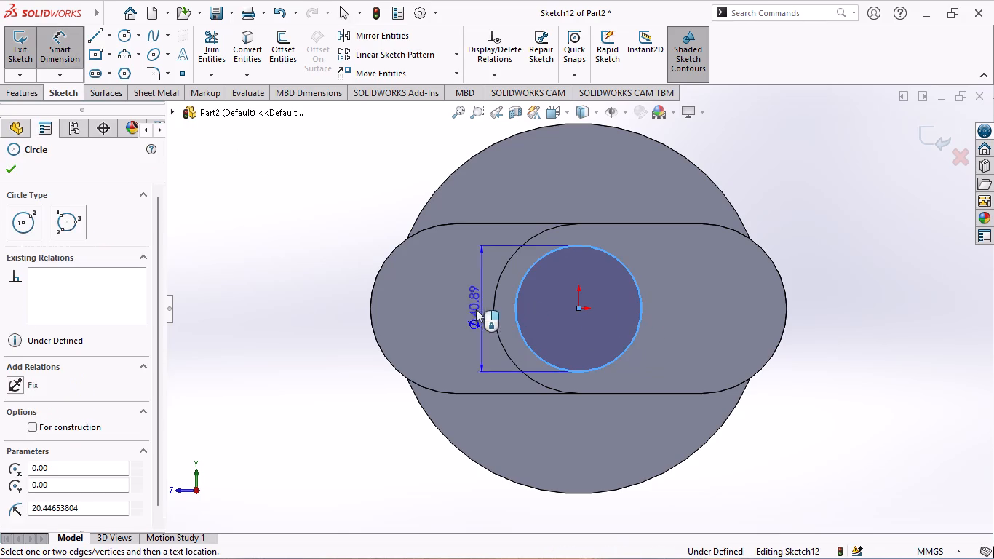
{"action": "left_click", "coordinate": [456, 314]}
{"action": "key", "text": "5"}
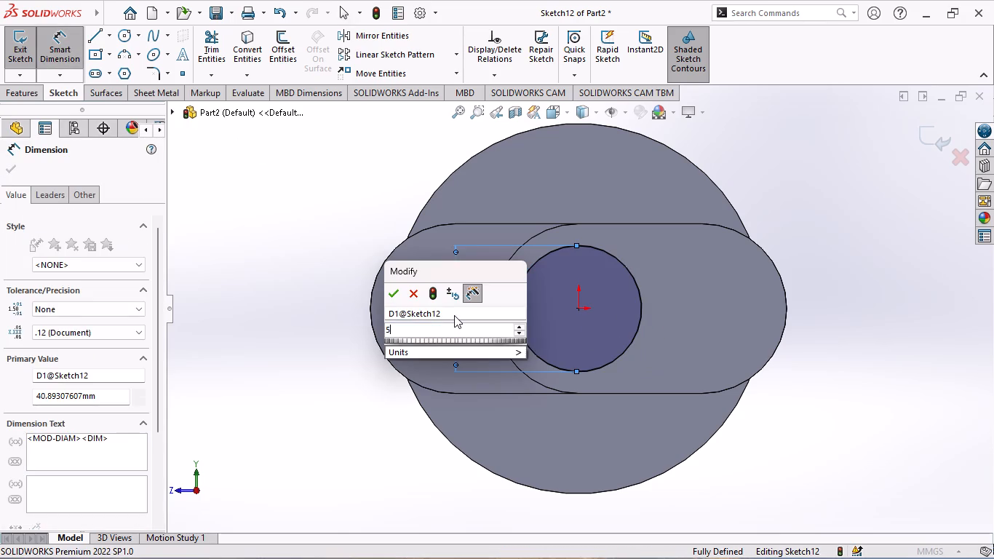
{"action": "key", "text": "0"}
{"action": "key", "text": "Return"}
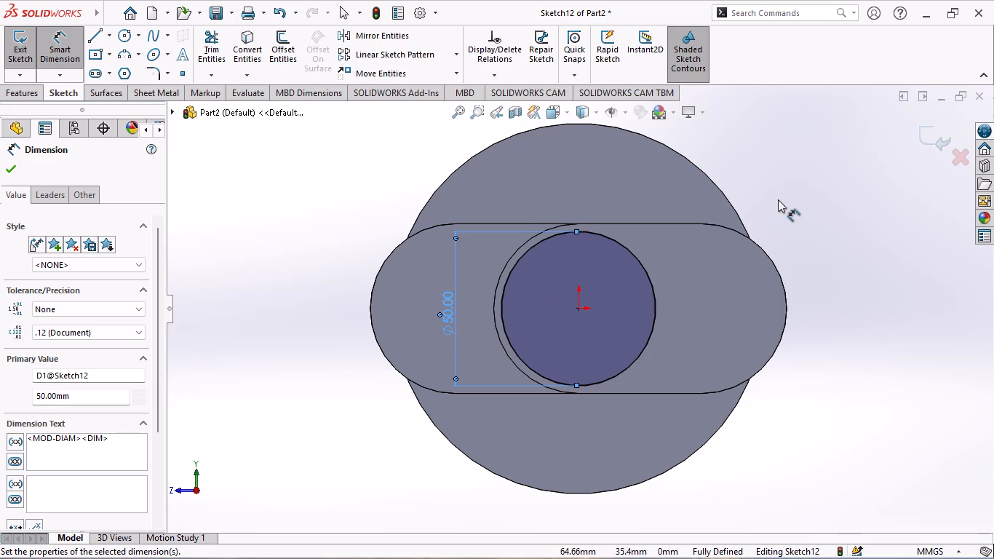
Examine the circle's placement relative to the webs, pins and flanged shaft from several angles.
{"action": "middle_click_drag", "start_coordinate": [778, 199], "coordinate": [795, 230]}
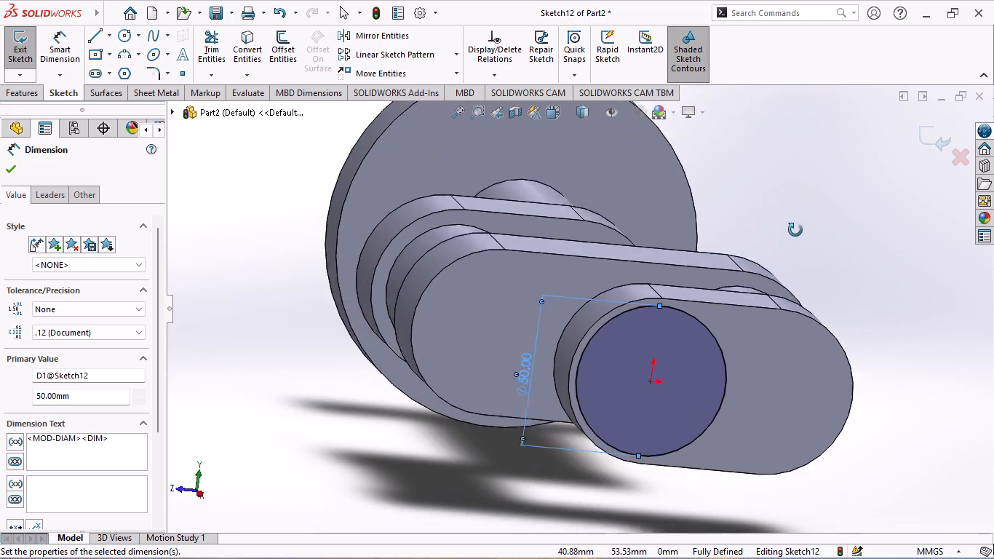
{"action": "middle_click_drag", "start_coordinate": [795, 230], "coordinate": [792, 267]}
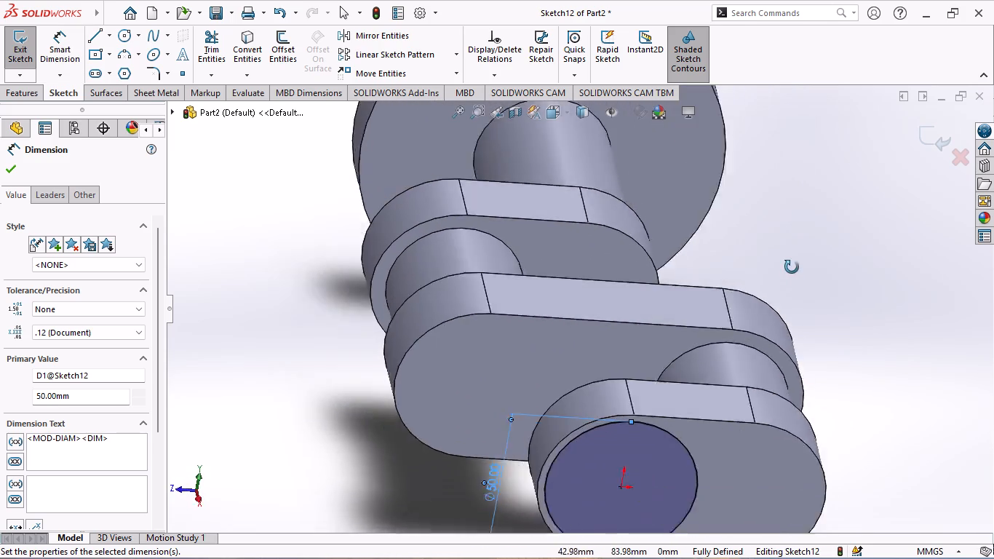
{"action": "middle_click_drag", "start_coordinate": [792, 267], "coordinate": [752, 353]}
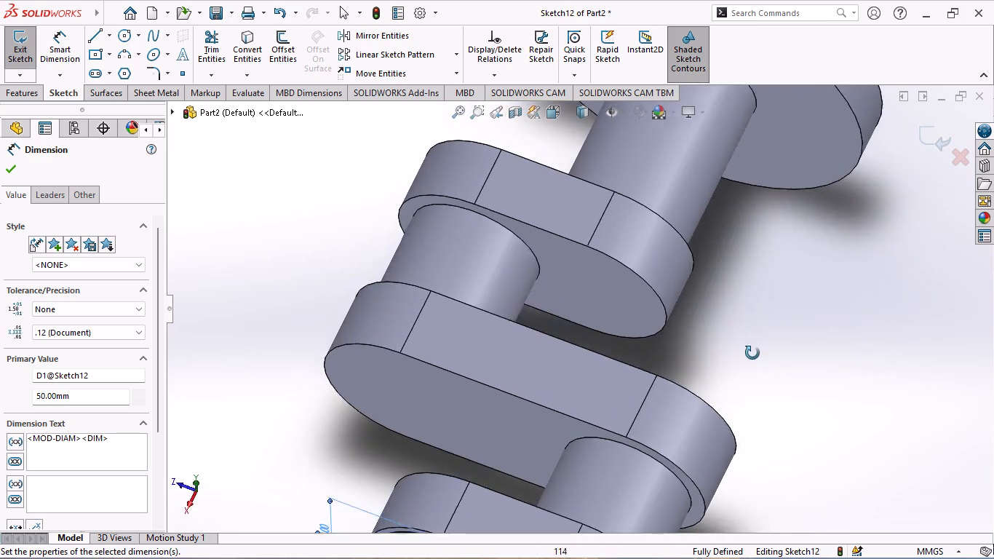
{"action": "middle_click_drag", "start_coordinate": [752, 353], "coordinate": [778, 217]}
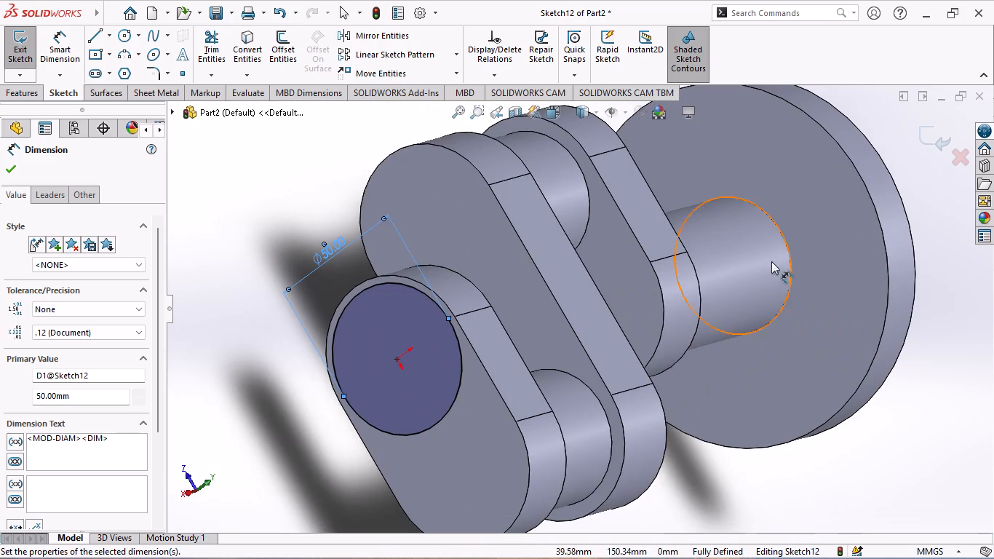
{"action": "middle_click_drag", "start_coordinate": [779, 471], "coordinate": [859, 501]}
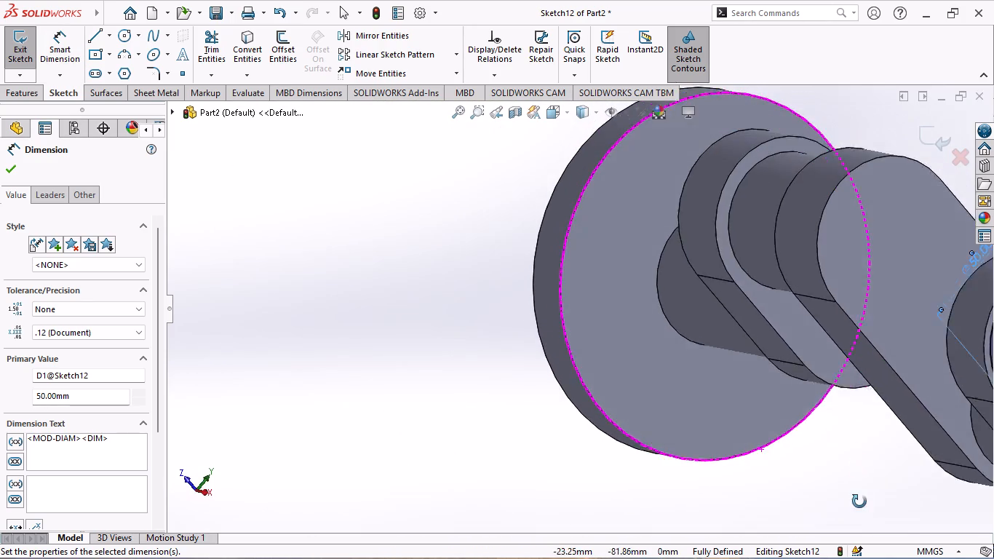
{"action": "middle_click_drag", "start_coordinate": [859, 501], "coordinate": [859, 504]}
{"action": "middle_click_drag", "start_coordinate": [505, 207], "coordinate": [444, 222]}
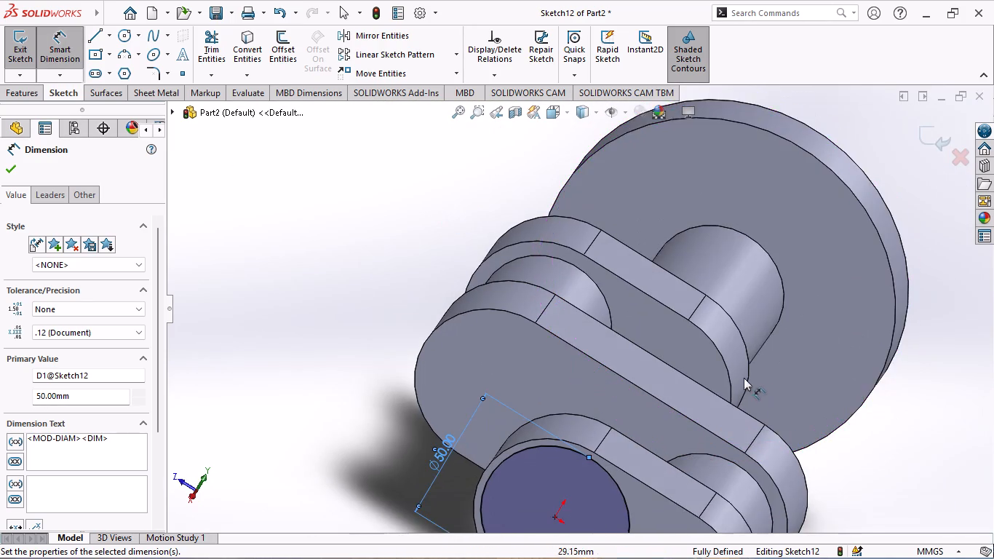
{"action": "scroll", "coordinate": [744, 377], "scroll_direction": "up", "scroll_amount": 3}
{"action": "middle_click_drag", "start_coordinate": [421, 386], "coordinate": [439, 369]}
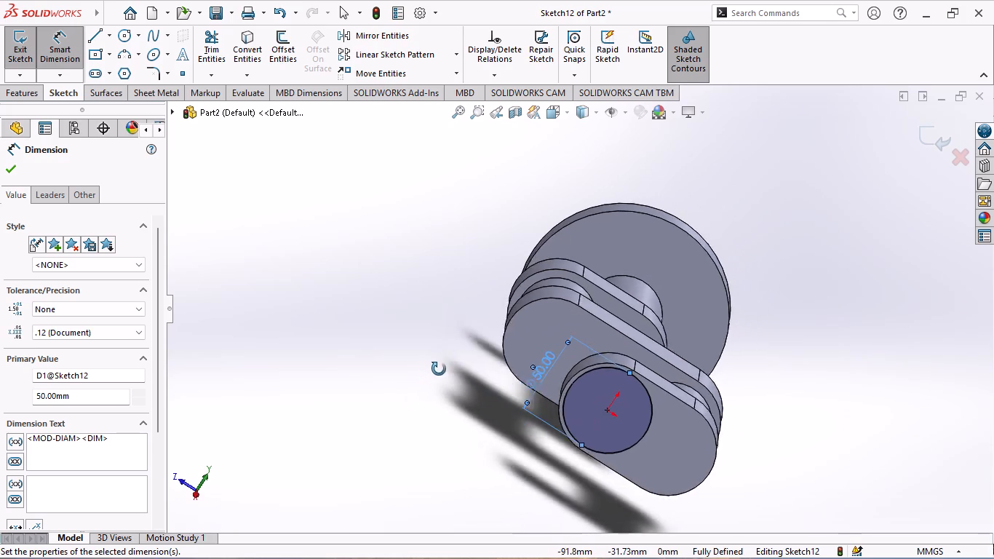
{"action": "middle_click_drag", "start_coordinate": [439, 369], "coordinate": [450, 359]}
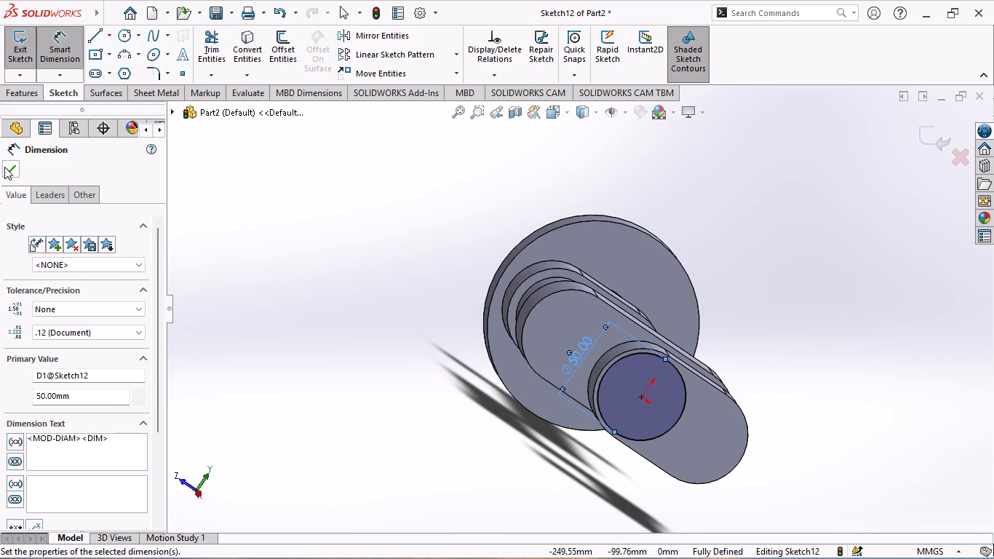
Try to extrude the 50 mm circle as a blind boss 45 mm deep, merged with the body.
{"action": "left_click", "coordinate": [4, 167]}
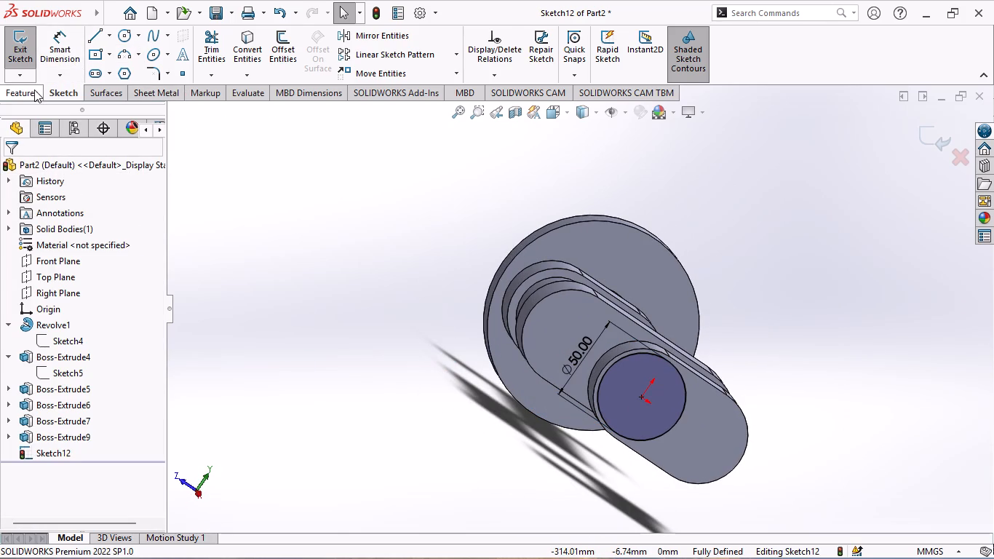
{"action": "left_click", "coordinate": [34, 90]}
{"action": "left_click", "coordinate": [20, 60]}
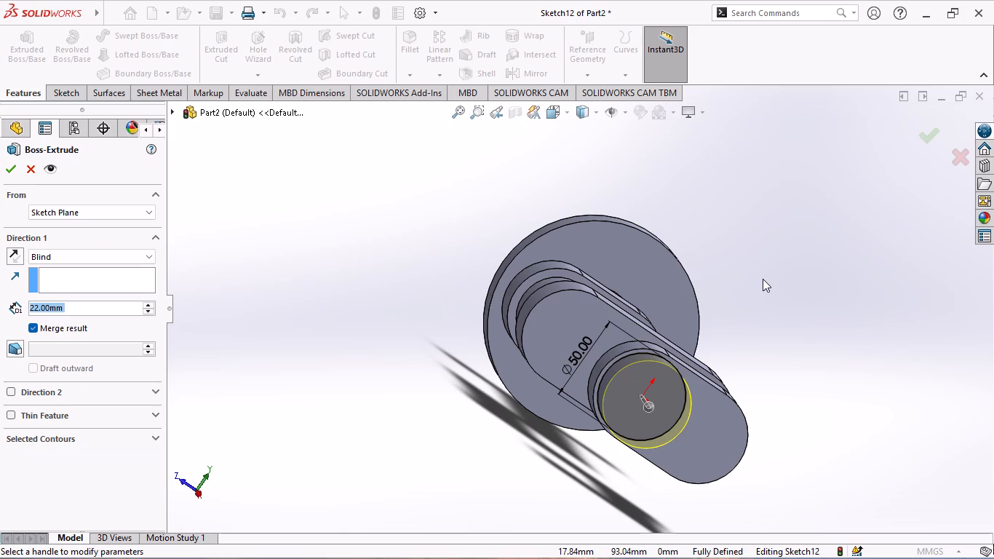
{"action": "scroll", "coordinate": [771, 316], "scroll_direction": "up", "scroll_amount": 2}
{"action": "middle_click_drag", "start_coordinate": [671, 261], "coordinate": [668, 365]}
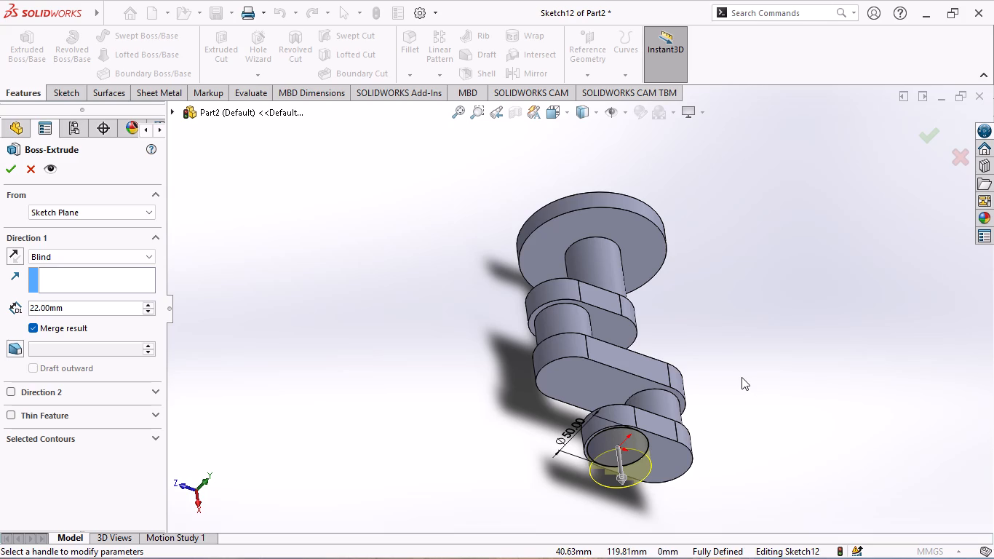
{"action": "type", "text": "45"}
{"action": "key", "text": "Return"}
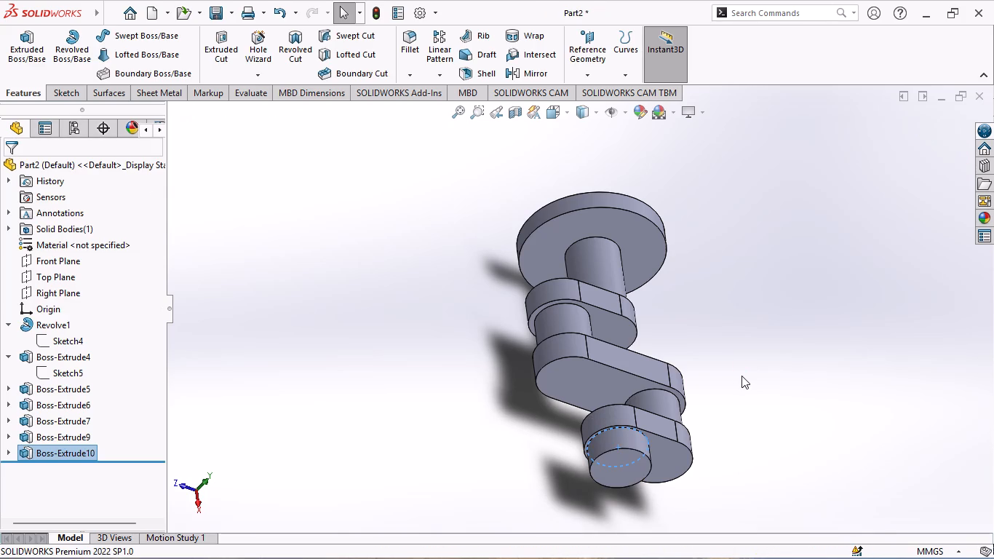
Edit the new cylindrical boss on the third web and set its blind depth to 45 mm.
{"action": "left_click", "coordinate": [52, 453]}
{"action": "left_click", "coordinate": [68, 408]}
{"action": "left_click", "coordinate": [314, 425]}
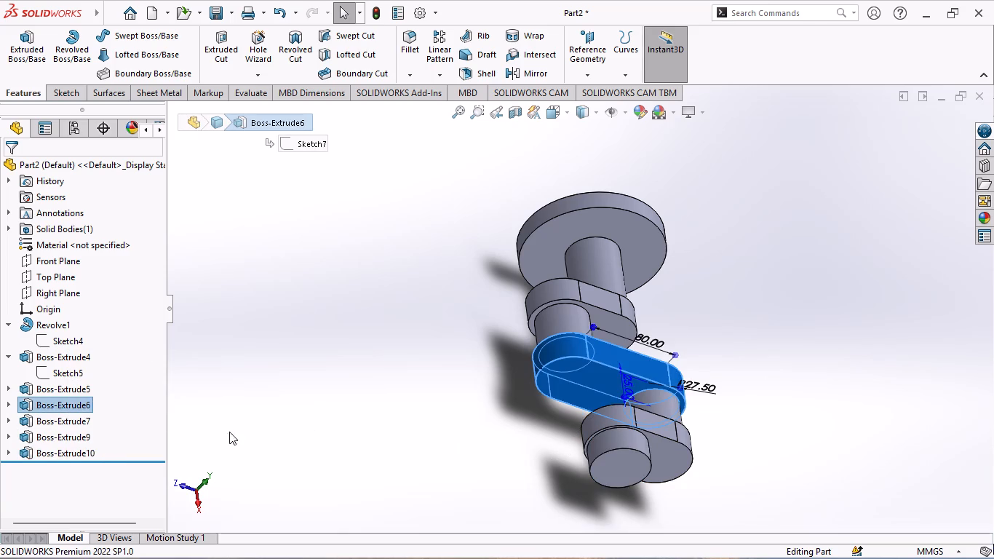
{"action": "left_click", "coordinate": [53, 450]}
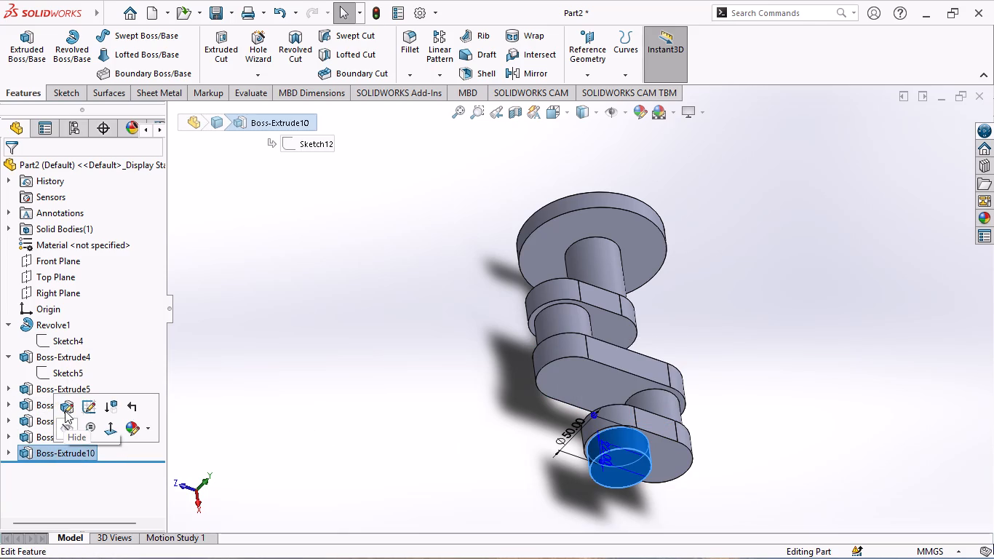
{"action": "left_click", "coordinate": [65, 411]}
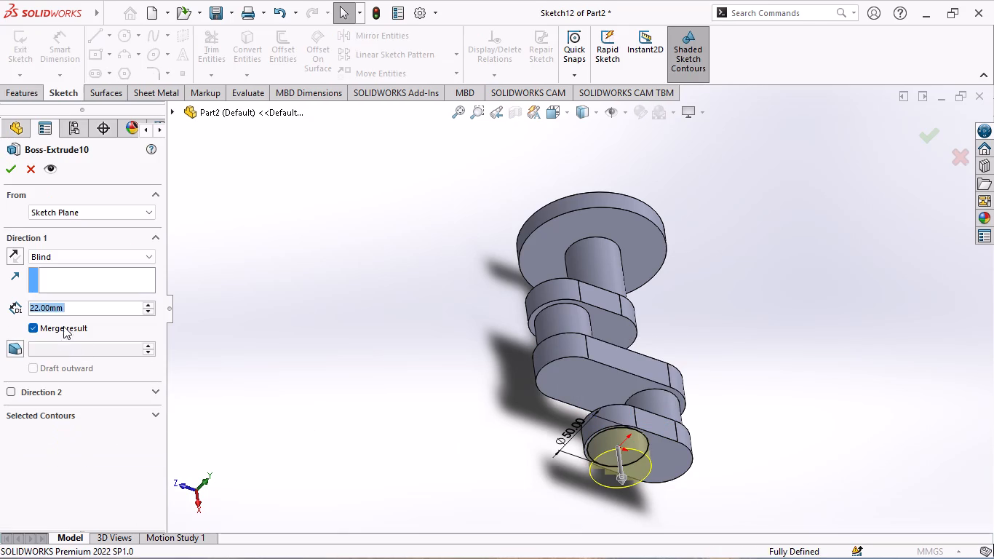
{"action": "double_click", "coordinate": [77, 308]}
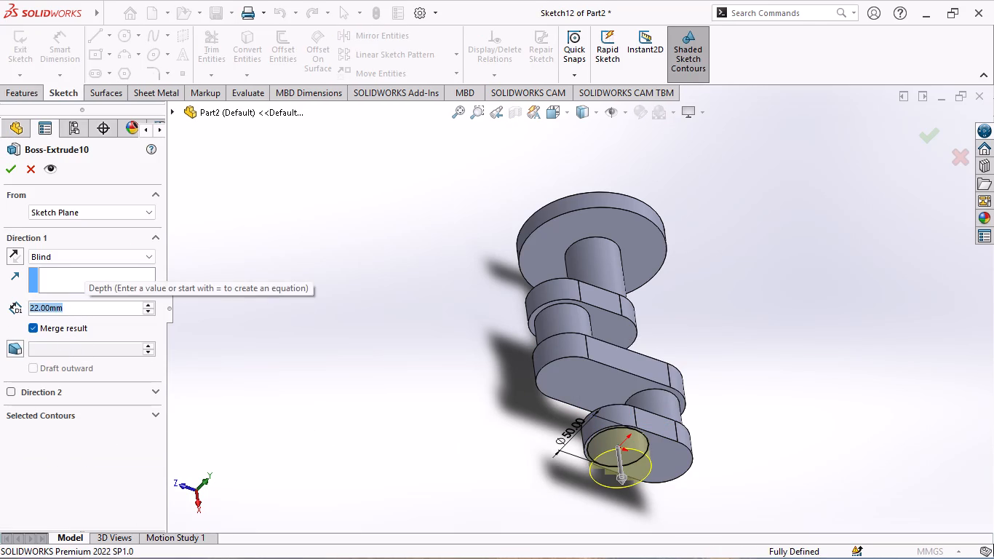
{"action": "type", "text": "45"}
{"action": "key", "text": "Return"}
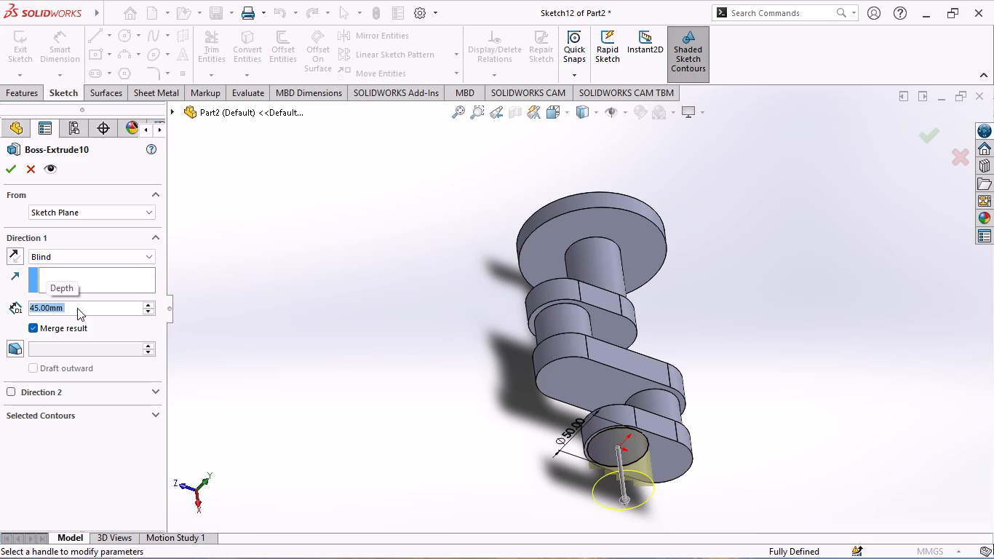
{"action": "left_click", "coordinate": [6, 162]}
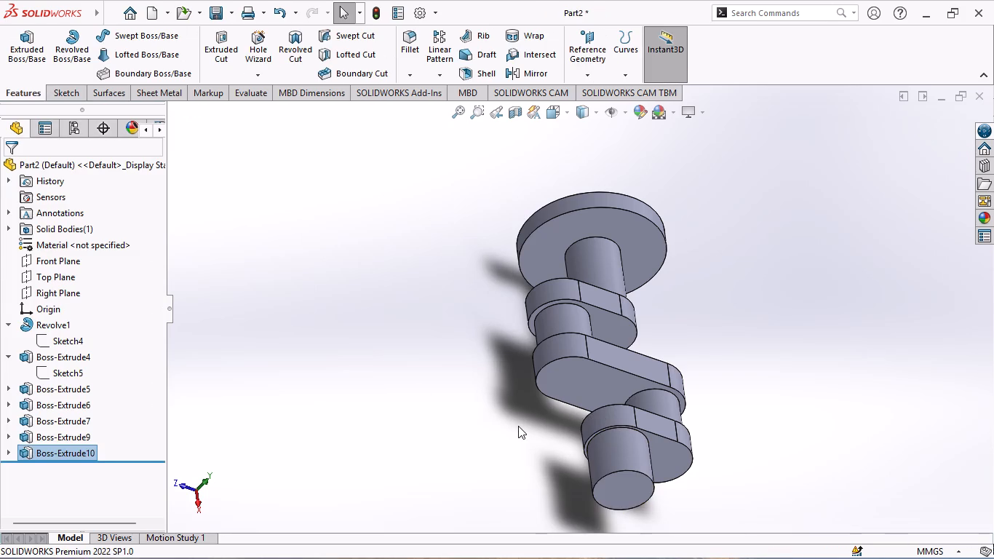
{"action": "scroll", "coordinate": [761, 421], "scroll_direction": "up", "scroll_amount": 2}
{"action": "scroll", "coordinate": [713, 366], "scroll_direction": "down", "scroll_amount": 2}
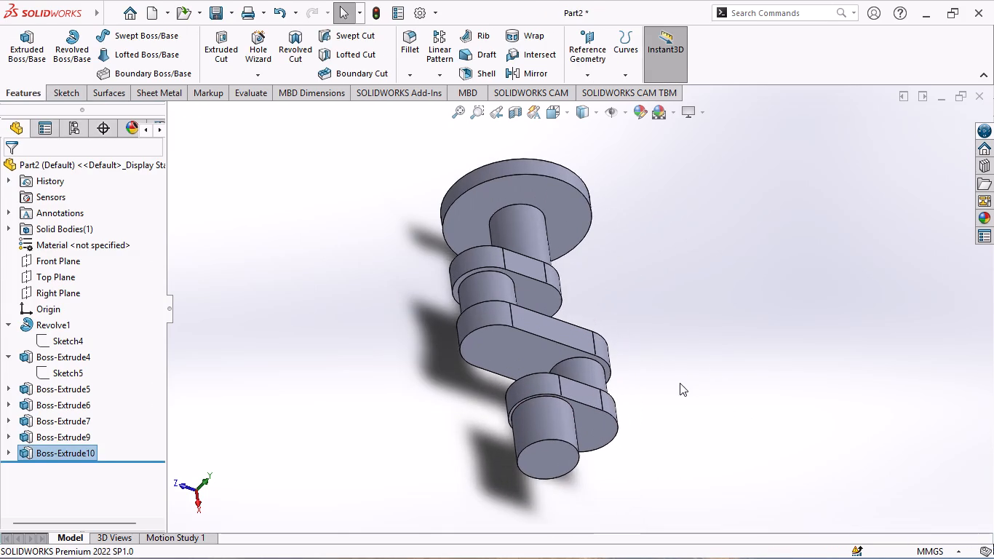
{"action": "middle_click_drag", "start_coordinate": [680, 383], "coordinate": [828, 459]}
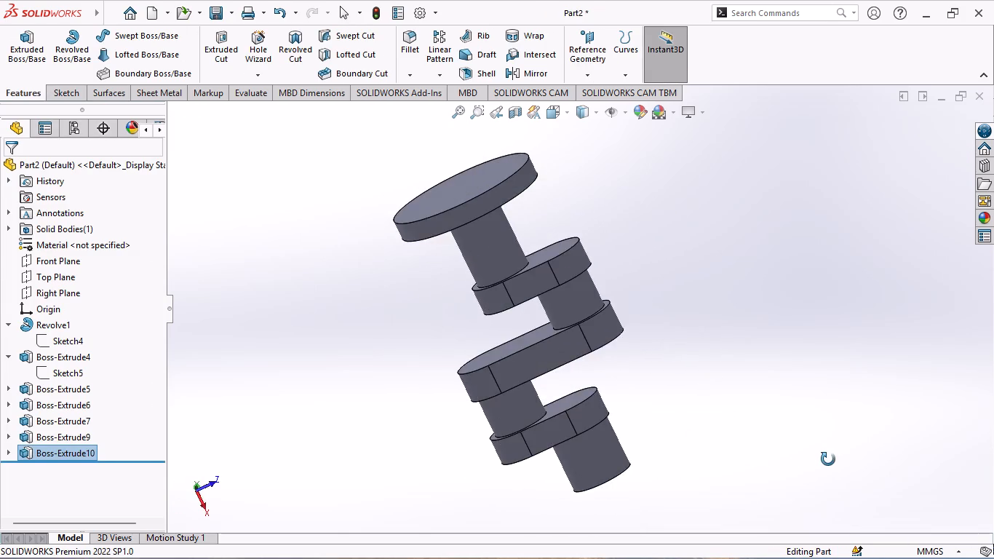
Examine the webs, pins, flange and end journal from several angles and distances.
{"action": "middle_click_drag", "start_coordinate": [828, 459], "coordinate": [630, 416]}
{"action": "scroll", "coordinate": [631, 416], "scroll_direction": "up", "scroll_amount": 1}
{"action": "middle_click", "coordinate": [569, 464]}
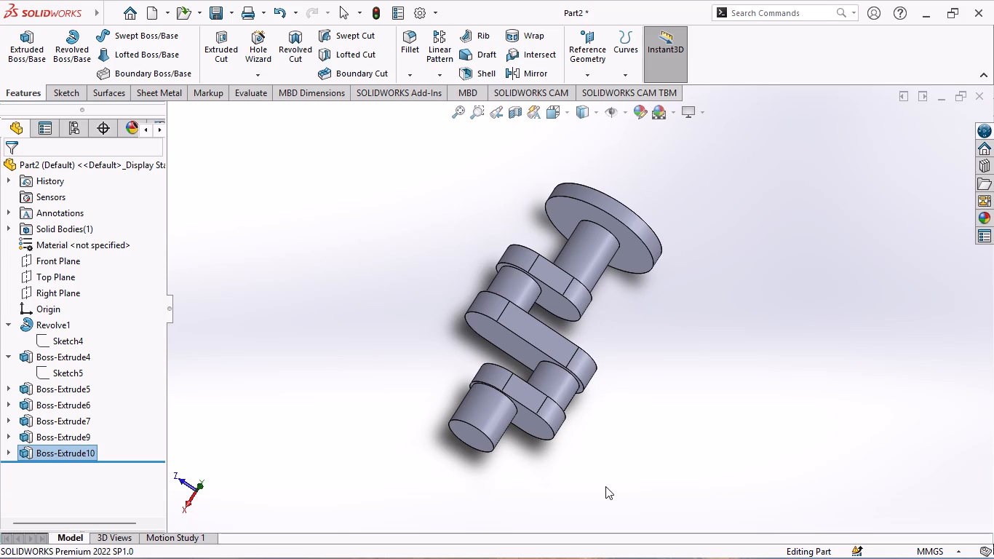
{"action": "scroll", "coordinate": [605, 486], "scroll_direction": "up", "scroll_amount": 1}
{"action": "scroll", "coordinate": [465, 443], "scroll_direction": "down", "scroll_amount": 2}
{"action": "scroll", "coordinate": [465, 443], "scroll_direction": "up", "scroll_amount": 1}
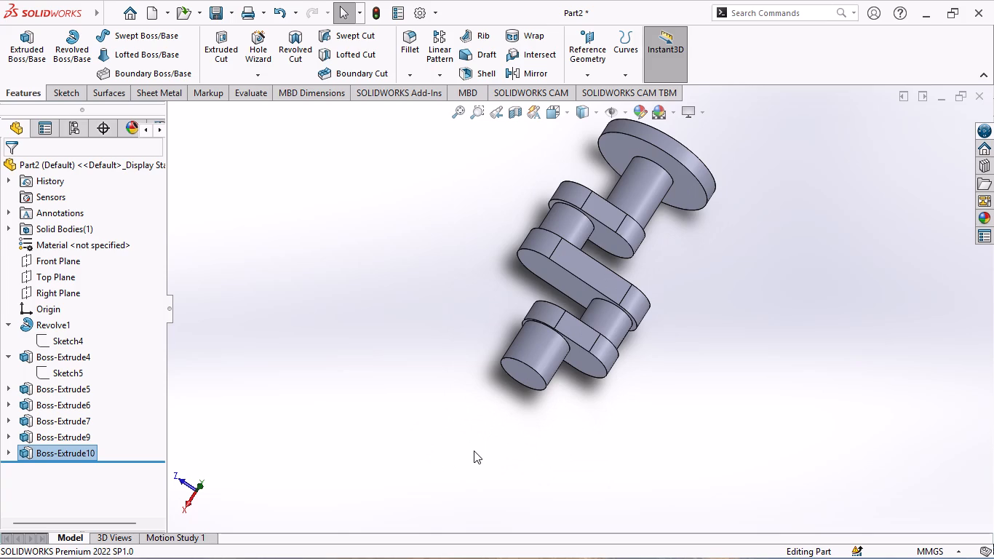
{"action": "scroll", "coordinate": [474, 451], "scroll_direction": "up", "scroll_amount": 1}
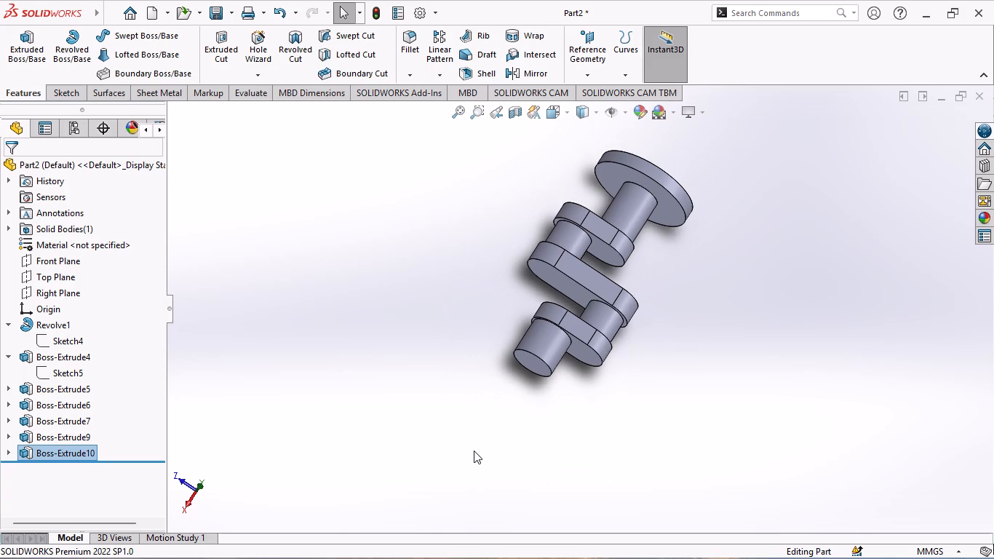
{"action": "scroll", "coordinate": [486, 352], "scroll_direction": "down", "scroll_amount": 1}
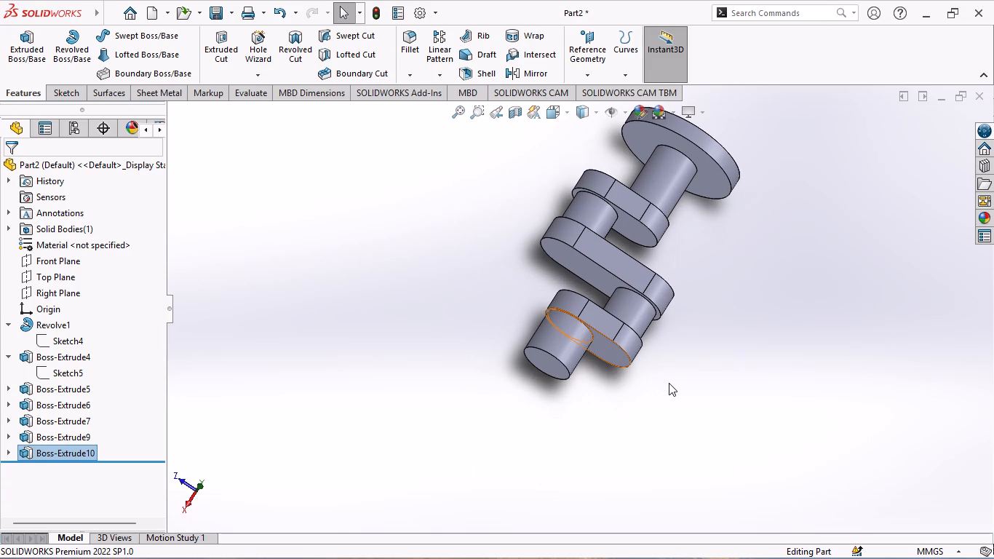
{"action": "scroll", "coordinate": [680, 379], "scroll_direction": "up", "scroll_amount": 1}
{"action": "scroll", "coordinate": [668, 298], "scroll_direction": "up", "scroll_amount": 1}
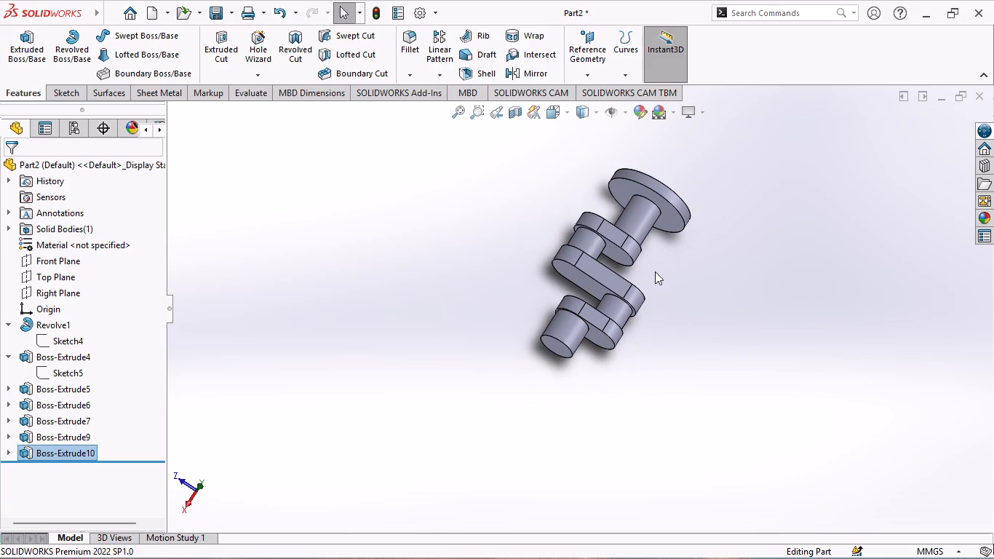
{"action": "scroll", "coordinate": [599, 169], "scroll_direction": "down", "scroll_amount": 2}
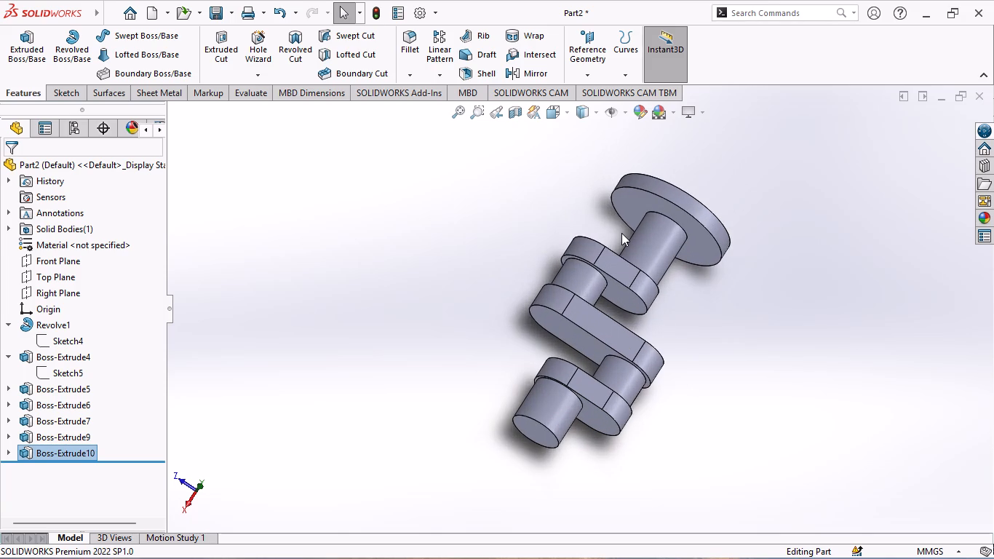
{"action": "scroll", "coordinate": [623, 233], "scroll_direction": "up", "scroll_amount": 1}
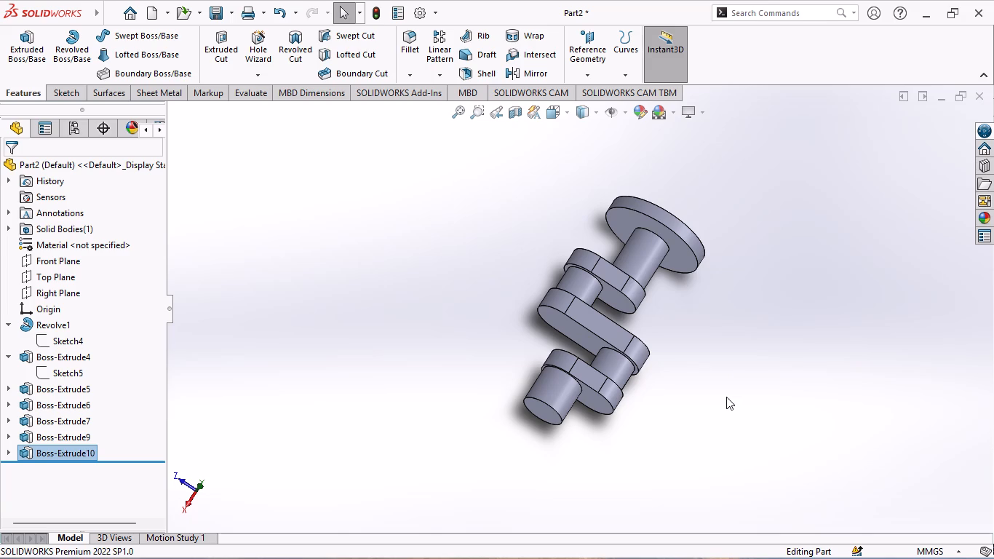
{"action": "scroll", "coordinate": [727, 397], "scroll_direction": "up", "scroll_amount": 1}
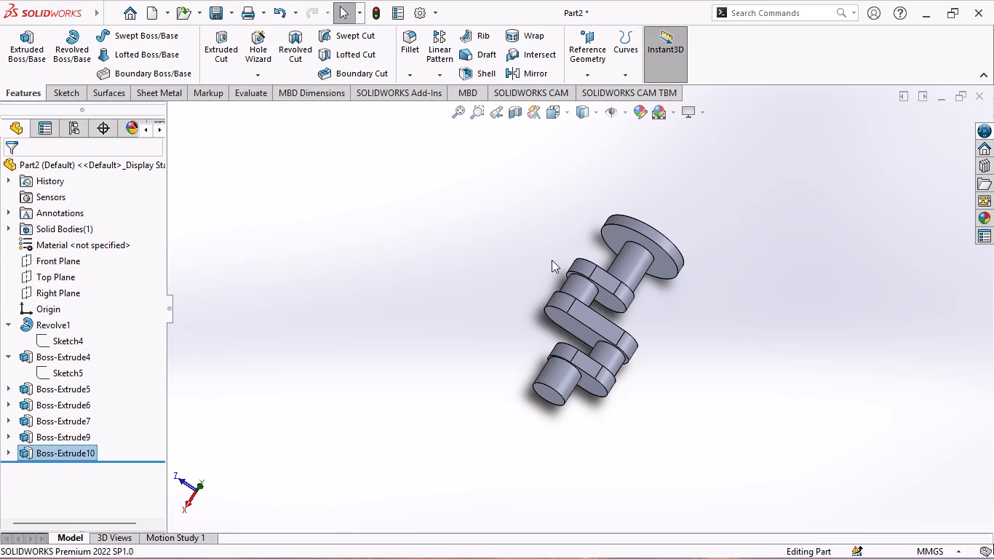
{"action": "scroll", "coordinate": [554, 260], "scroll_direction": "up", "scroll_amount": 1}
{"action": "scroll", "coordinate": [554, 260], "scroll_direction": "down", "scroll_amount": 1}
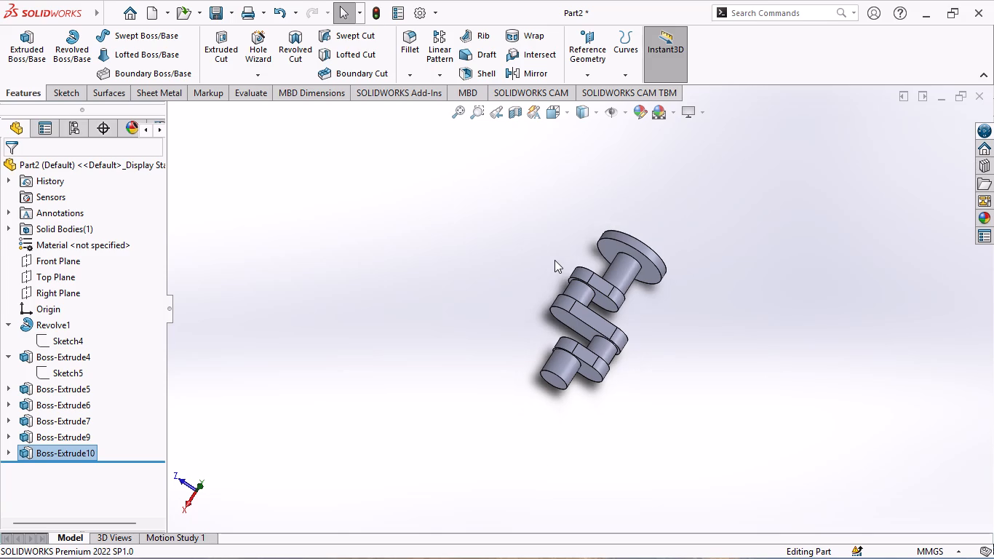
{"action": "scroll", "coordinate": [656, 306], "scroll_direction": "down", "scroll_amount": 1}
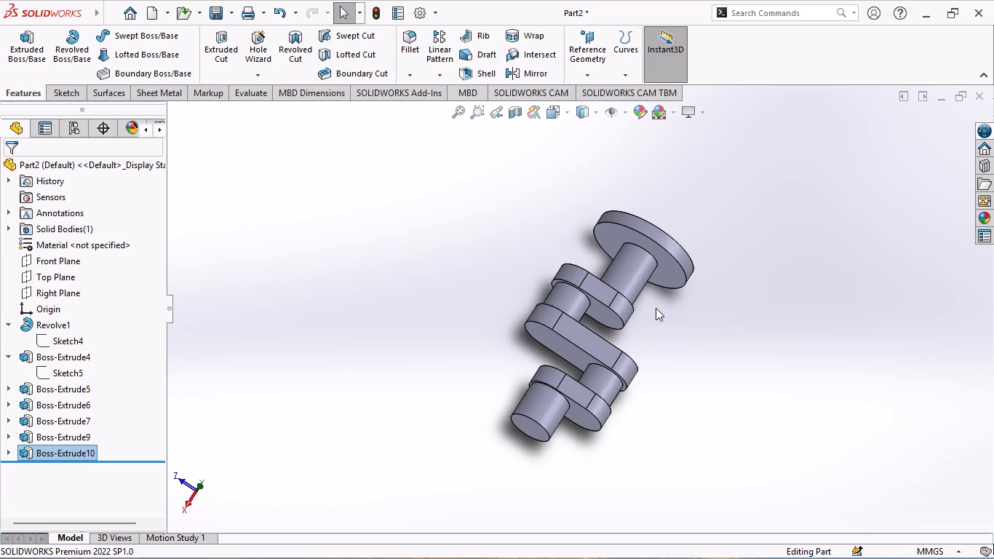
{"action": "scroll", "coordinate": [656, 308], "scroll_direction": "down", "scroll_amount": 2}
{"action": "scroll", "coordinate": [620, 331], "scroll_direction": "up", "scroll_amount": 2}
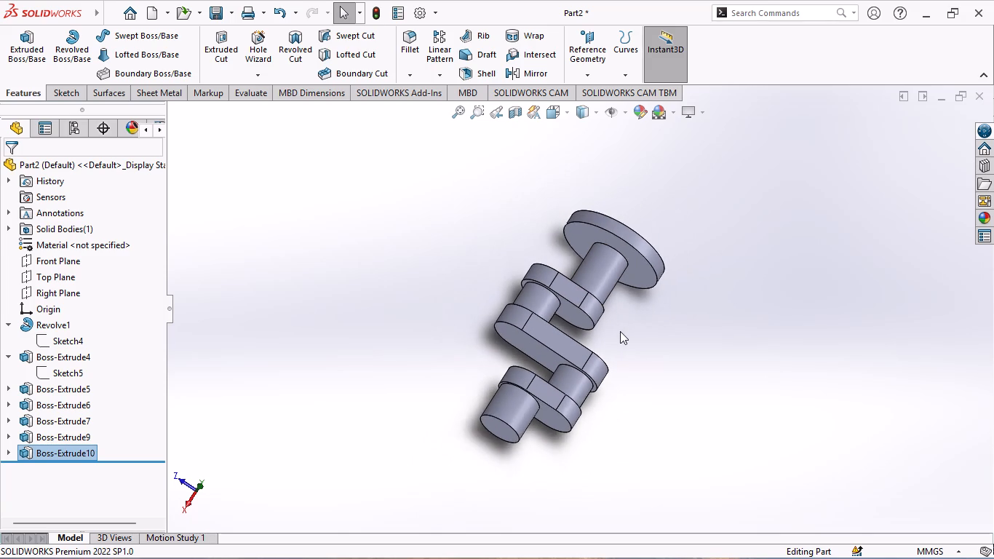
{"action": "scroll", "coordinate": [620, 332], "scroll_direction": "up", "scroll_amount": 1}
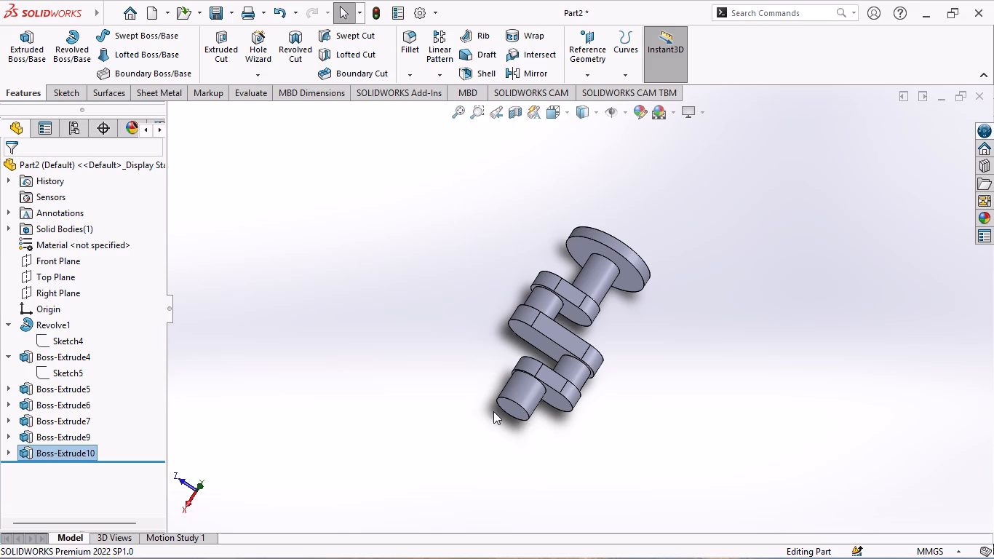
{"action": "middle_click_drag", "start_coordinate": [566, 435], "coordinate": [669, 336]}
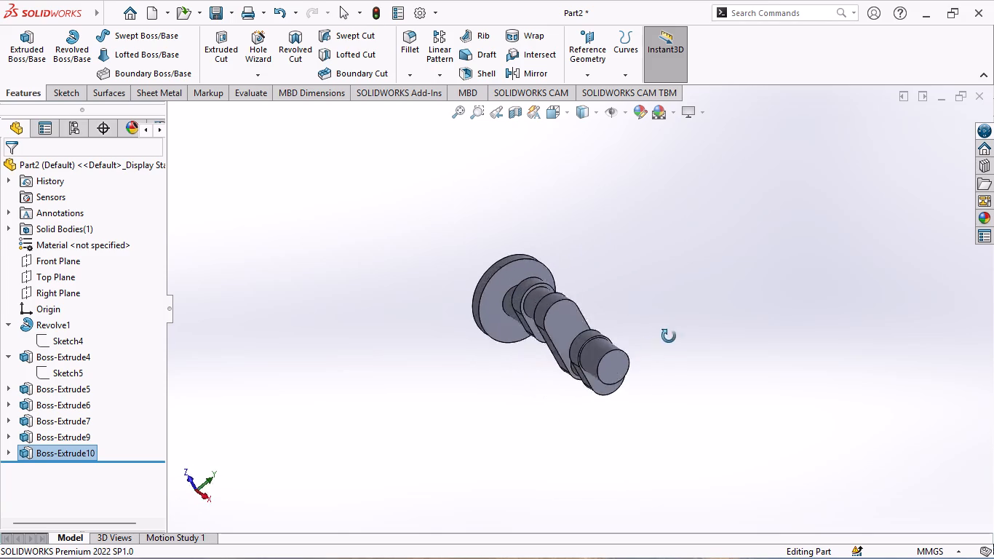
{"action": "middle_click_drag", "start_coordinate": [669, 336], "coordinate": [726, 274]}
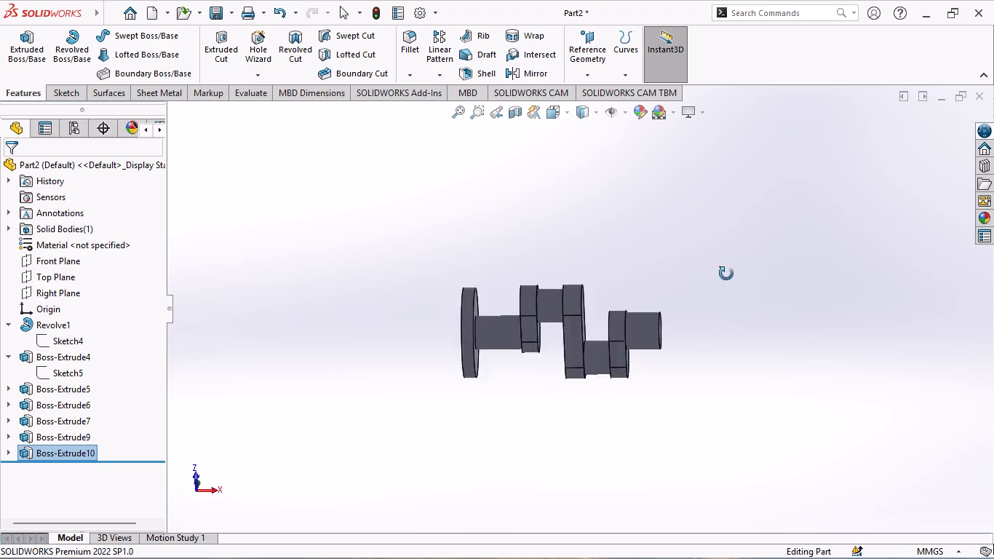
{"action": "middle_click_drag", "start_coordinate": [726, 274], "coordinate": [650, 508]}
{"action": "middle_click_drag", "start_coordinate": [674, 310], "coordinate": [650, 409]}
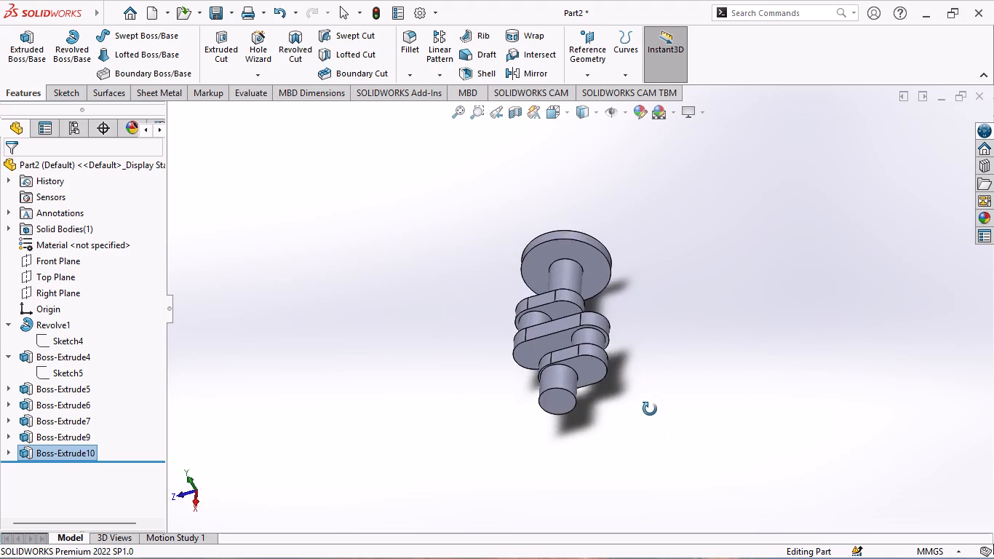
{"action": "middle_click_drag", "start_coordinate": [650, 409], "coordinate": [665, 443]}
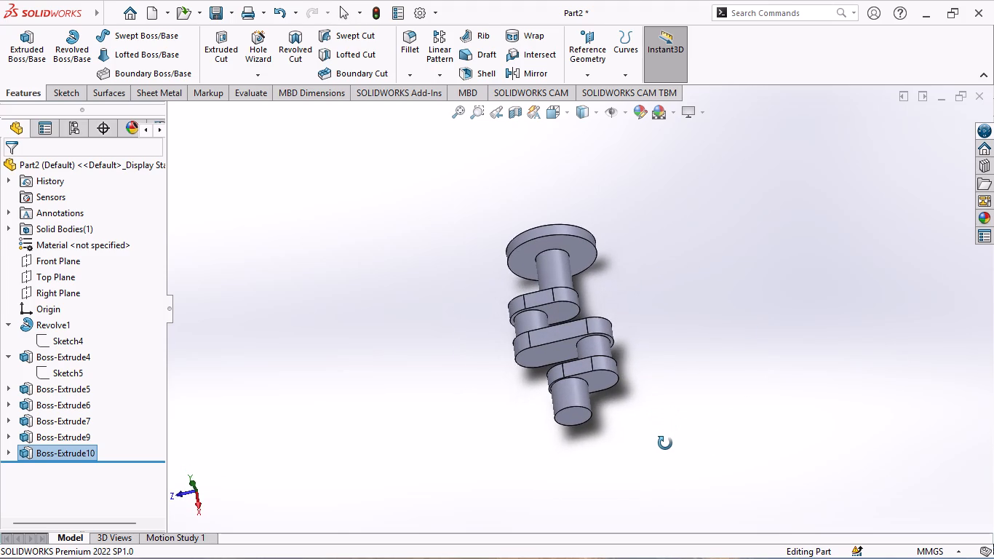
{"action": "middle_click_drag", "start_coordinate": [665, 443], "coordinate": [664, 435]}
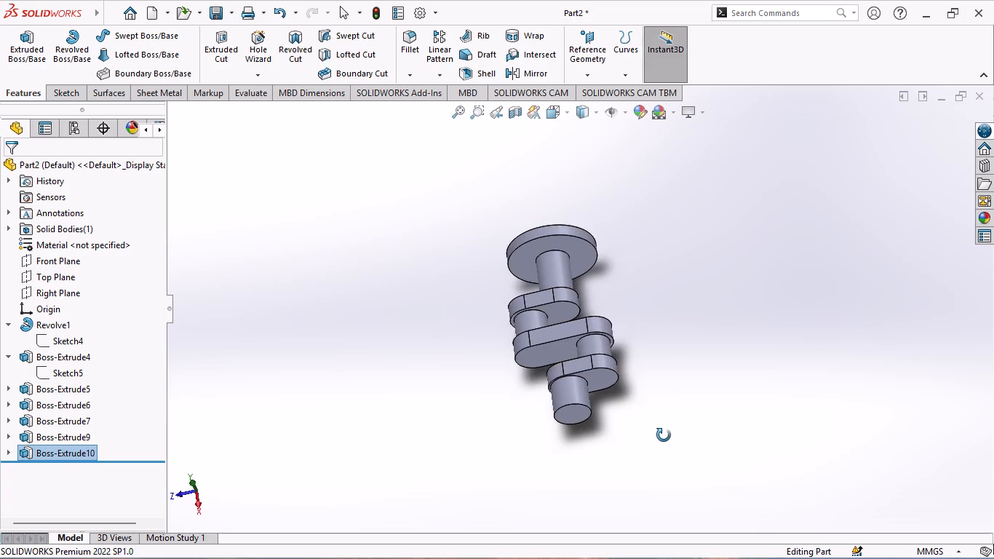
{"action": "middle_click_drag", "start_coordinate": [664, 435], "coordinate": [664, 362]}
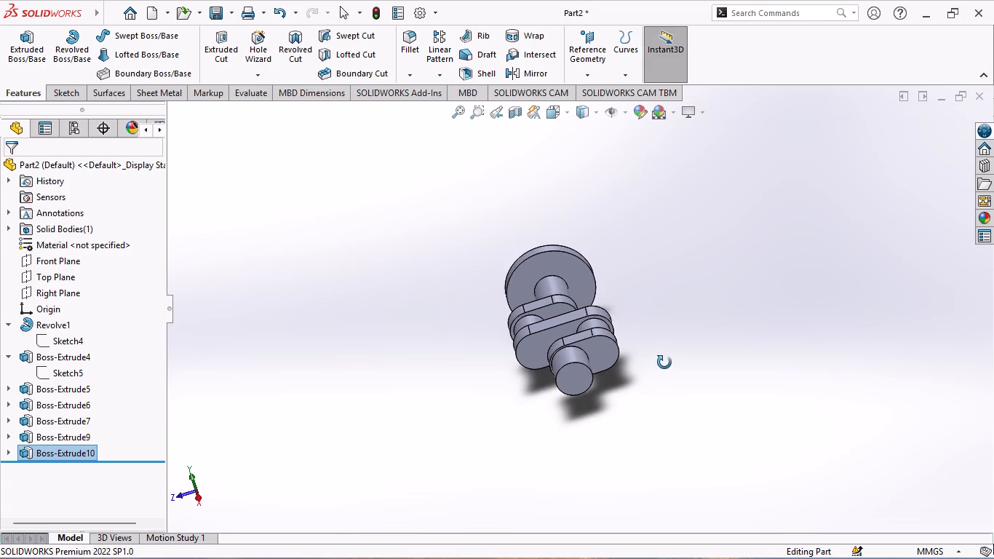
{"action": "middle_click_drag", "start_coordinate": [664, 362], "coordinate": [667, 306]}
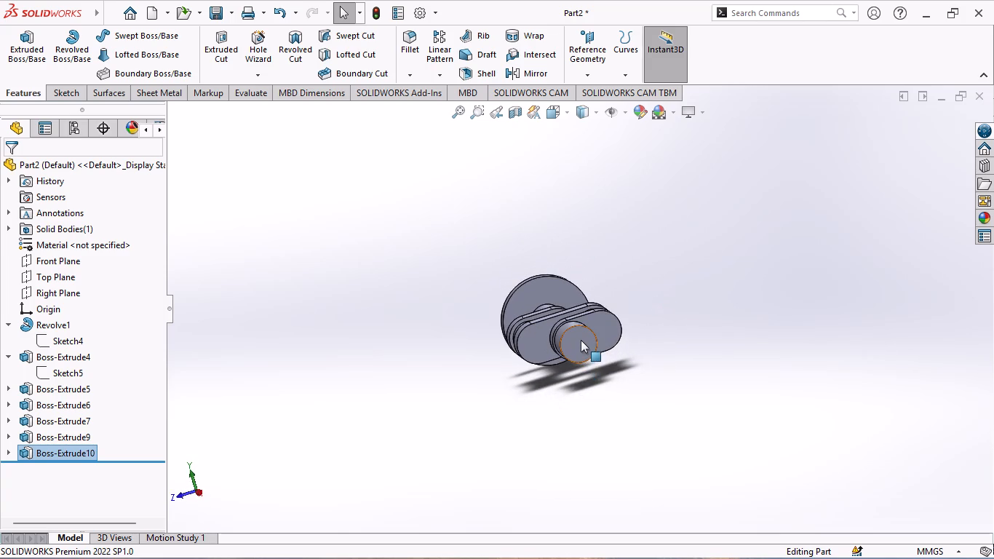
On the end journal's outer face, sketch a horizontal straight slot from the origin over the third web, 40 mm between centres and about 54.3 mm wide.
{"action": "left_click", "coordinate": [581, 340]}
{"action": "left_click", "coordinate": [647, 293]}
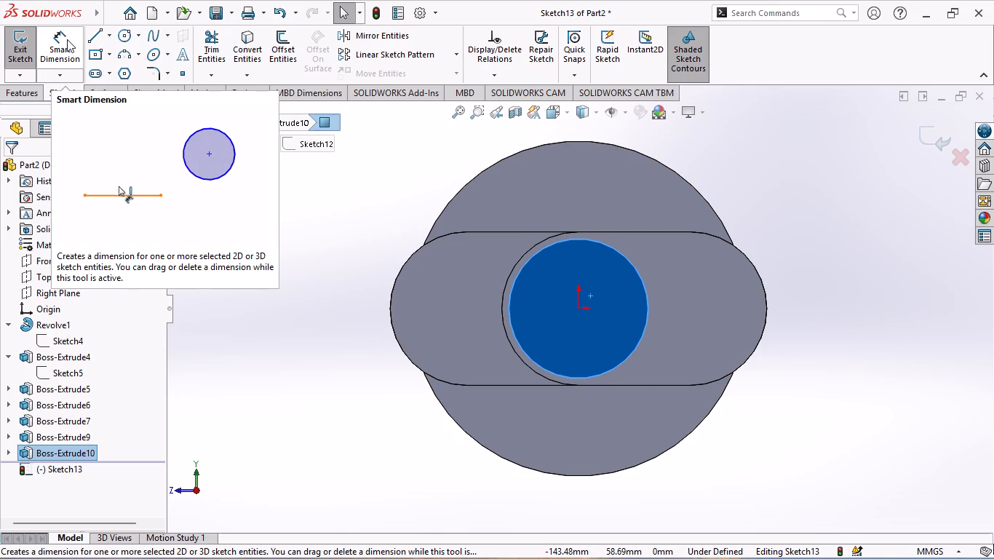
{"action": "left_click", "coordinate": [98, 68]}
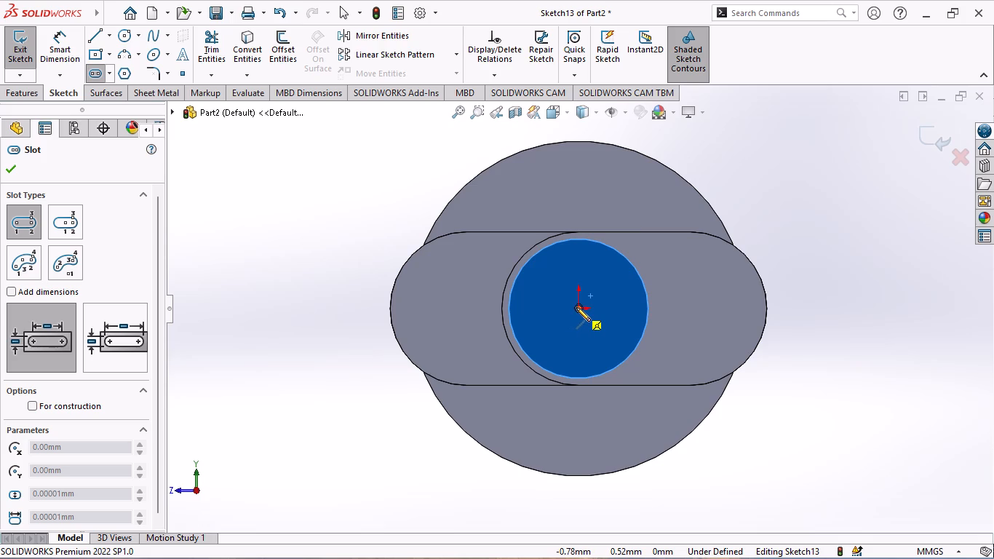
{"action": "left_click", "coordinate": [576, 307]}
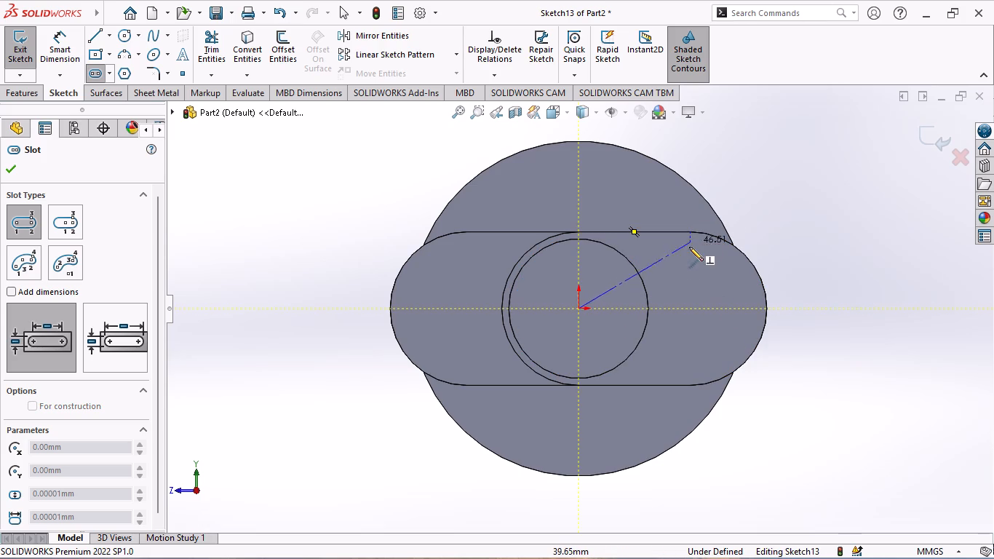
{"action": "left_click", "coordinate": [689, 308]}
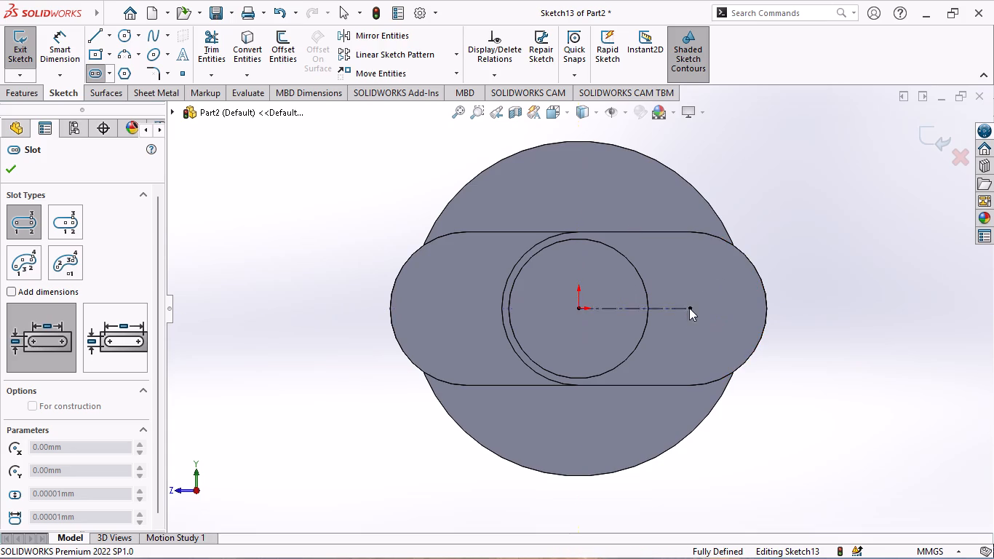
{"action": "left_click", "coordinate": [696, 384]}
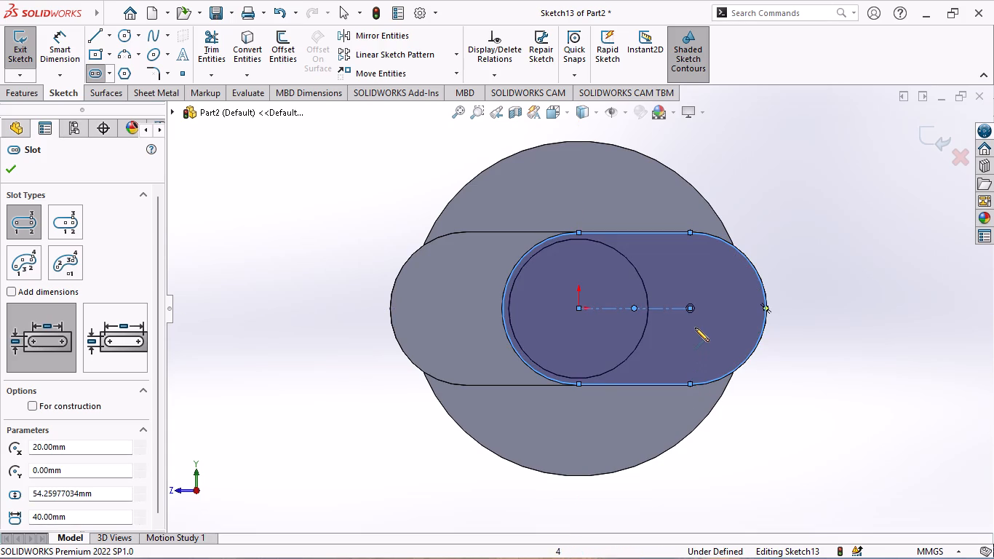
{"action": "key", "text": "Escape"}
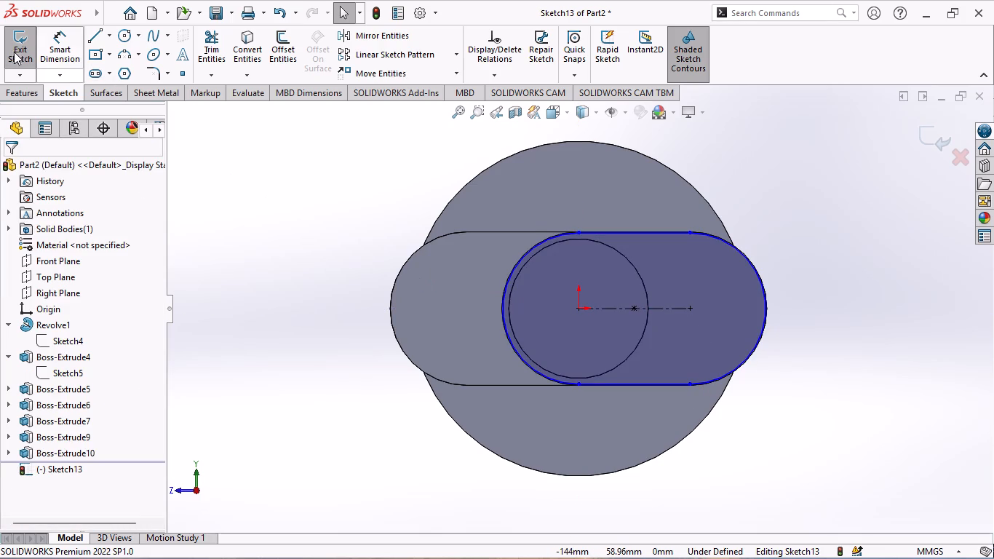
Dimension the slot's end arc with a radius of 27.5 mm.
{"action": "left_click", "coordinate": [63, 47]}
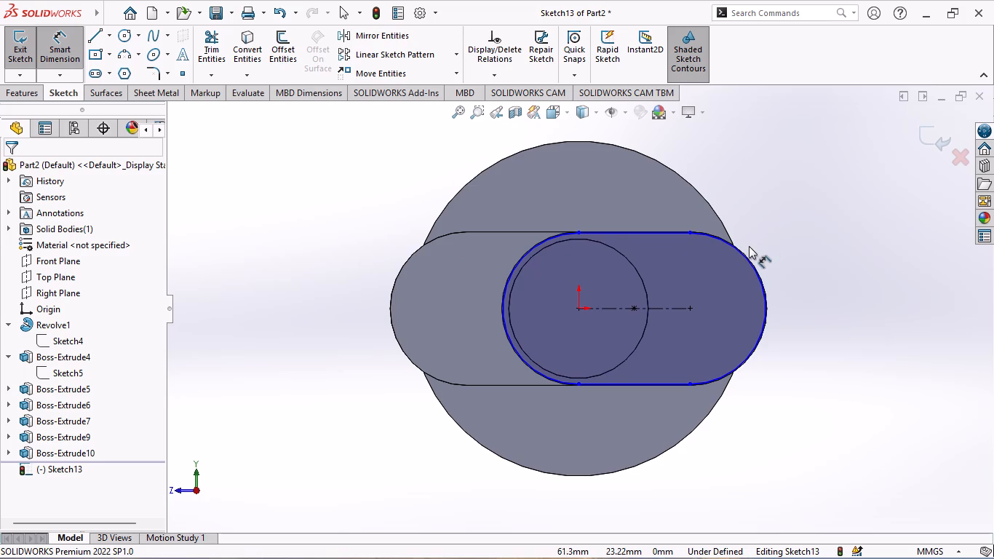
{"action": "left_click", "coordinate": [747, 255]}
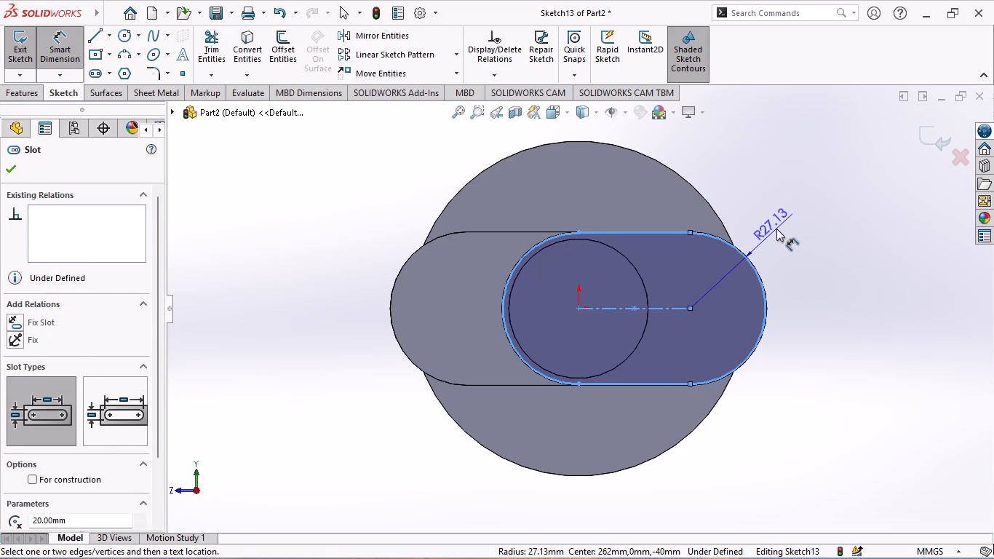
{"action": "left_click", "coordinate": [776, 229]}
{"action": "type", "text": "27.5"}
{"action": "key", "text": "Return"}
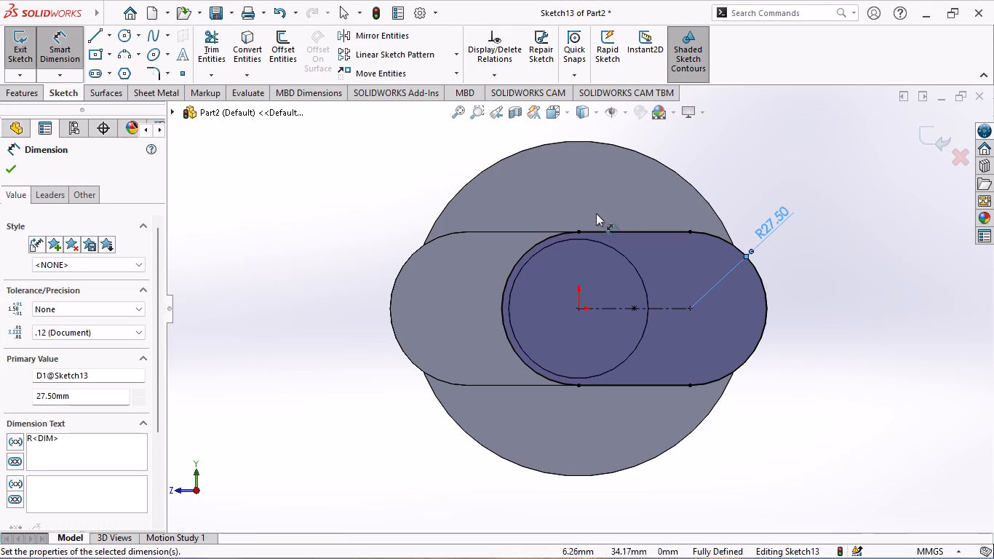
{"action": "left_click", "coordinate": [619, 231]}
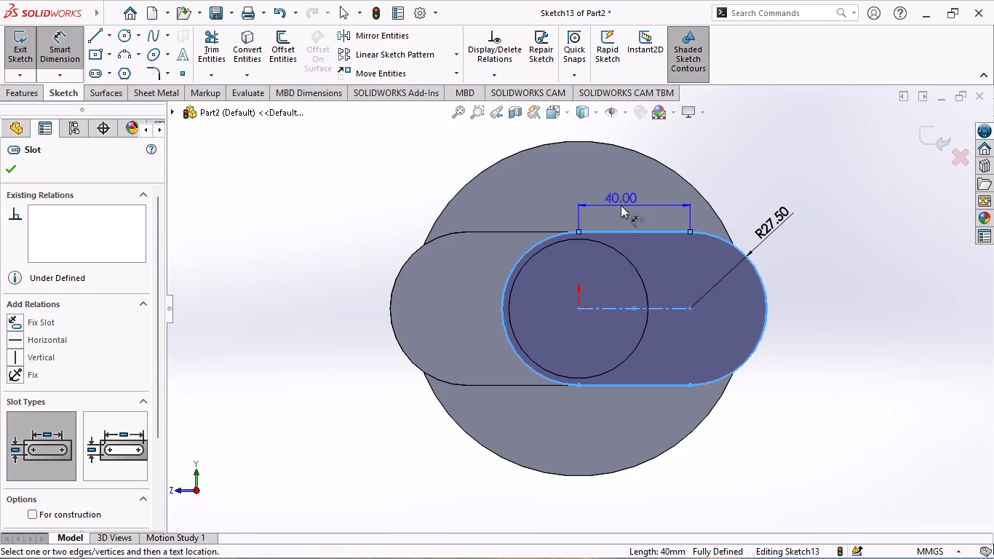
{"action": "key", "text": "Escape"}
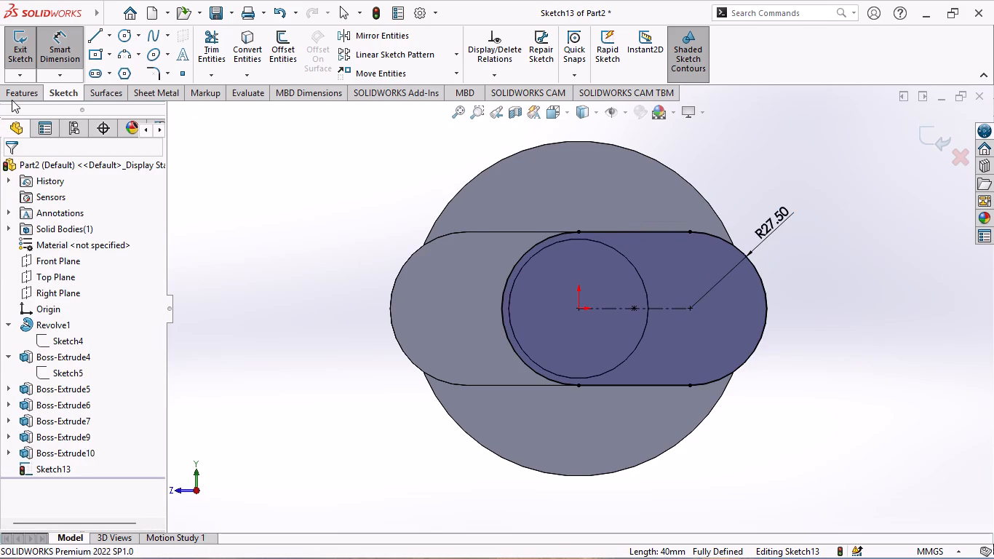
Extrude the slot outward from the end journal as a 22 mm blind boss, merged with the body.
{"action": "left_click", "coordinate": [12, 93]}
{"action": "left_click", "coordinate": [27, 49]}
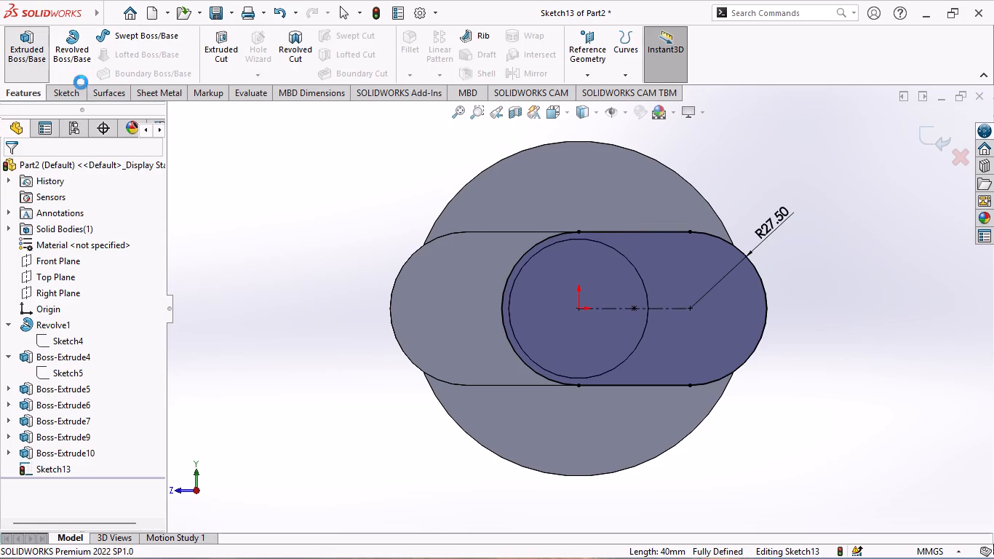
{"action": "middle_click_drag", "start_coordinate": [282, 197], "coordinate": [319, 242]}
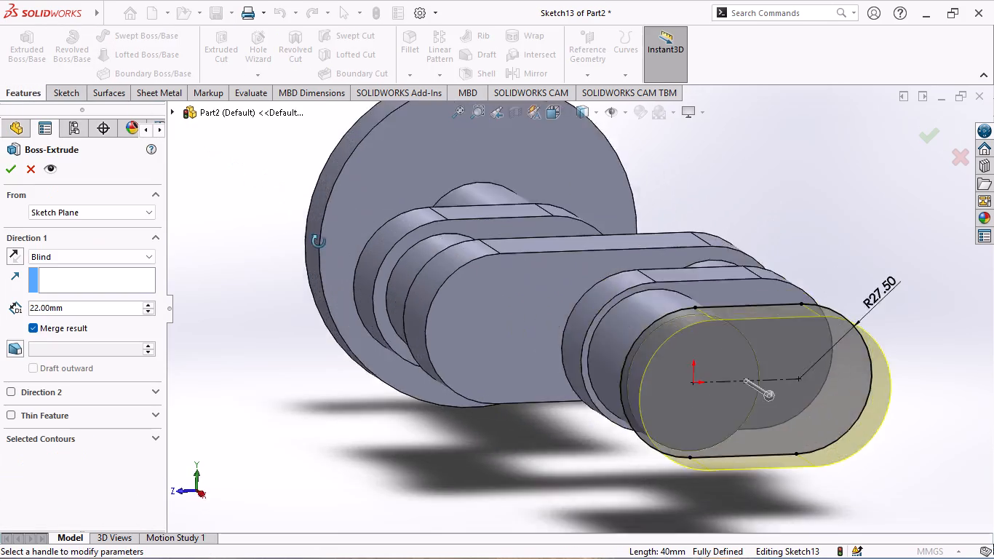
{"action": "middle_click_drag", "start_coordinate": [319, 242], "coordinate": [315, 259]}
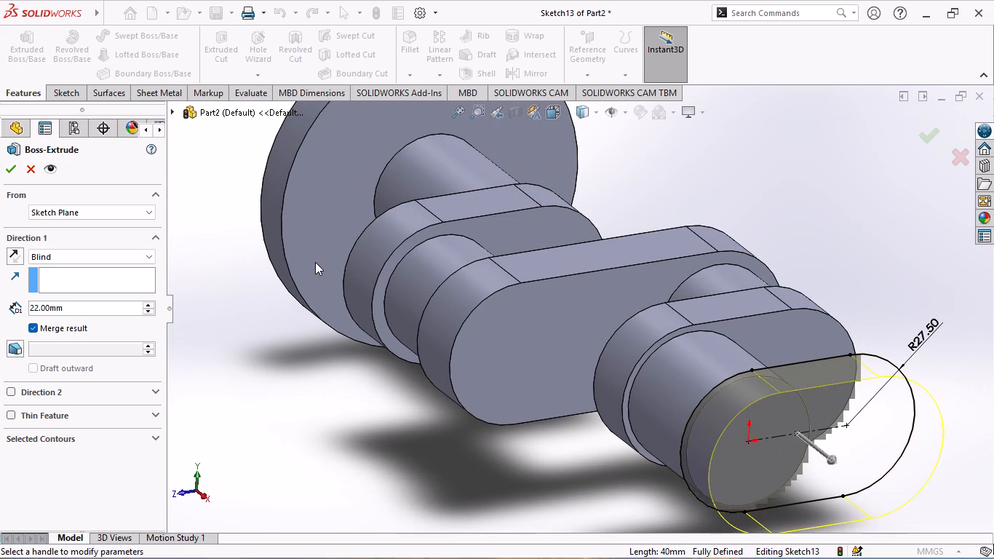
{"action": "left_click", "coordinate": [12, 164]}
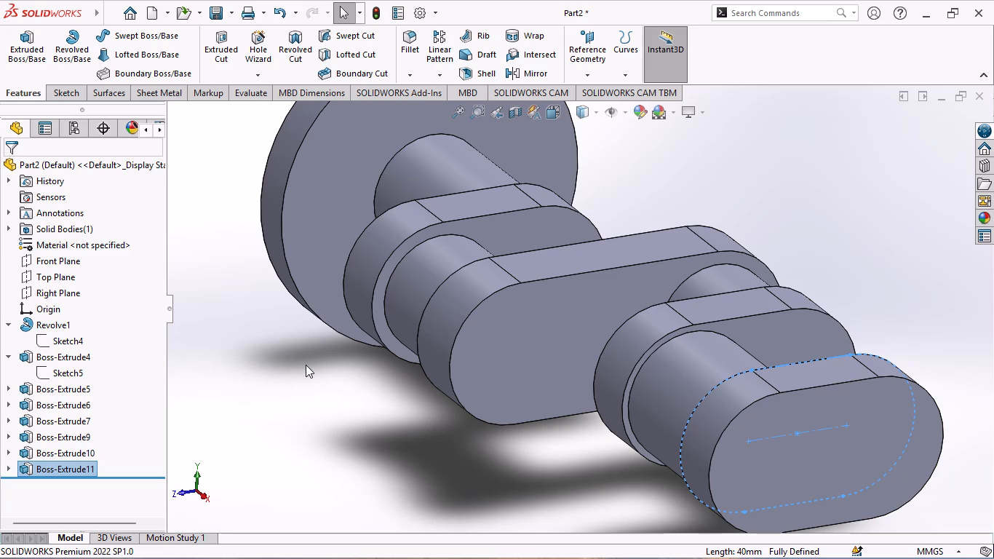
{"action": "scroll", "coordinate": [306, 365], "scroll_direction": "up", "scroll_amount": 3}
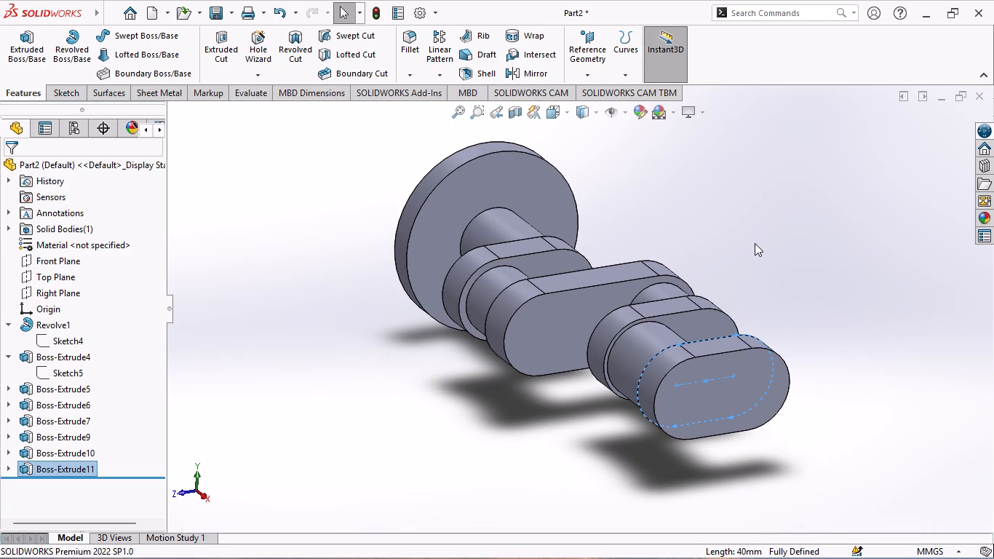
Examine the crankshaft's webs, pins, flange and newly added end web from several angles.
{"action": "middle_click_drag", "start_coordinate": [754, 243], "coordinate": [724, 337]}
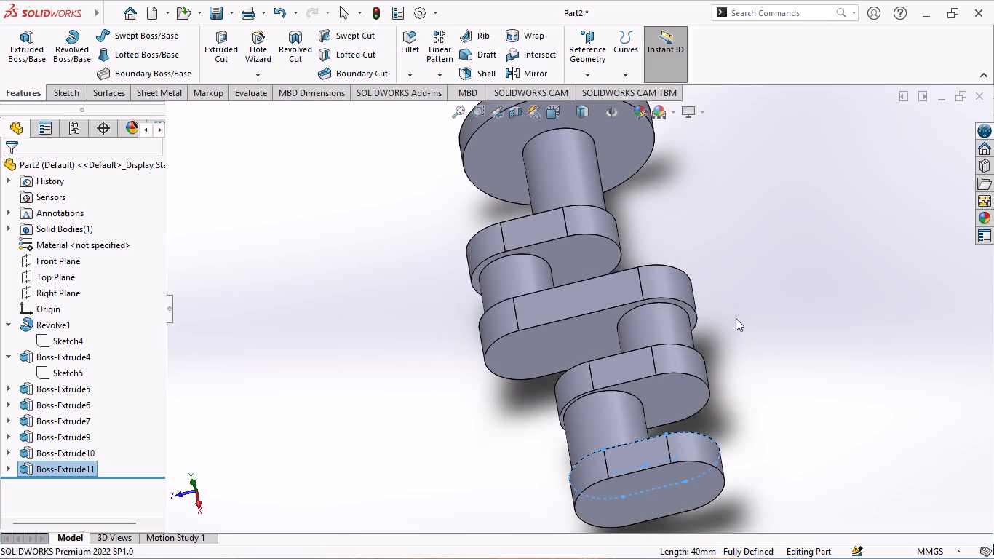
{"action": "scroll", "coordinate": [737, 318], "scroll_direction": "up", "scroll_amount": 1}
{"action": "middle_click_drag", "start_coordinate": [776, 464], "coordinate": [767, 432]}
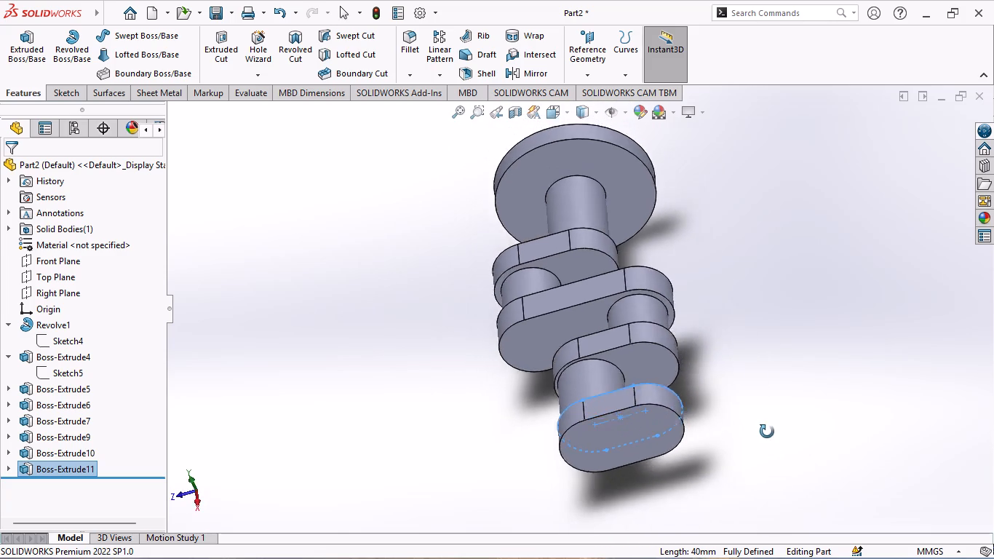
{"action": "middle_click_drag", "start_coordinate": [767, 432], "coordinate": [758, 333]}
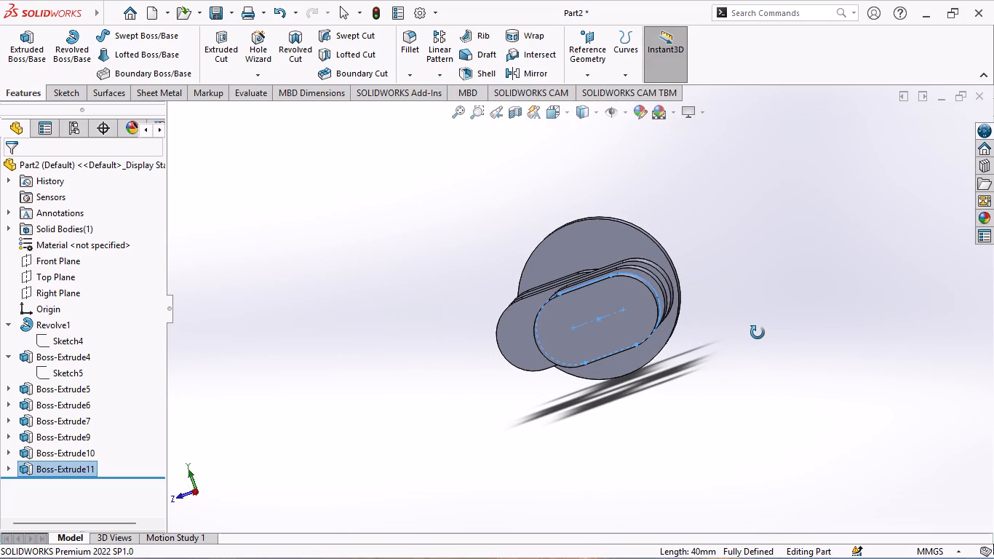
{"action": "middle_click_drag", "start_coordinate": [758, 333], "coordinate": [754, 425]}
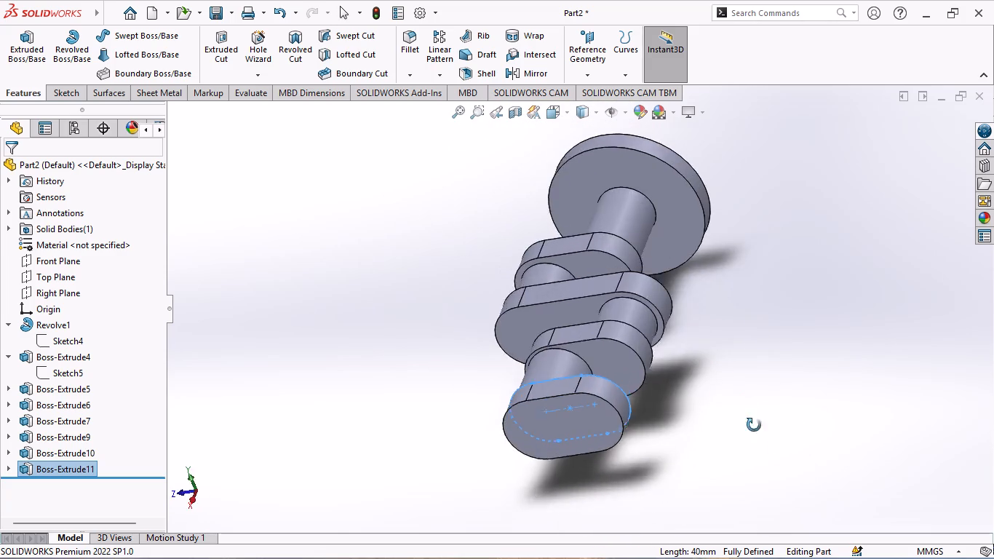
{"action": "middle_click_drag", "start_coordinate": [754, 425], "coordinate": [782, 446]}
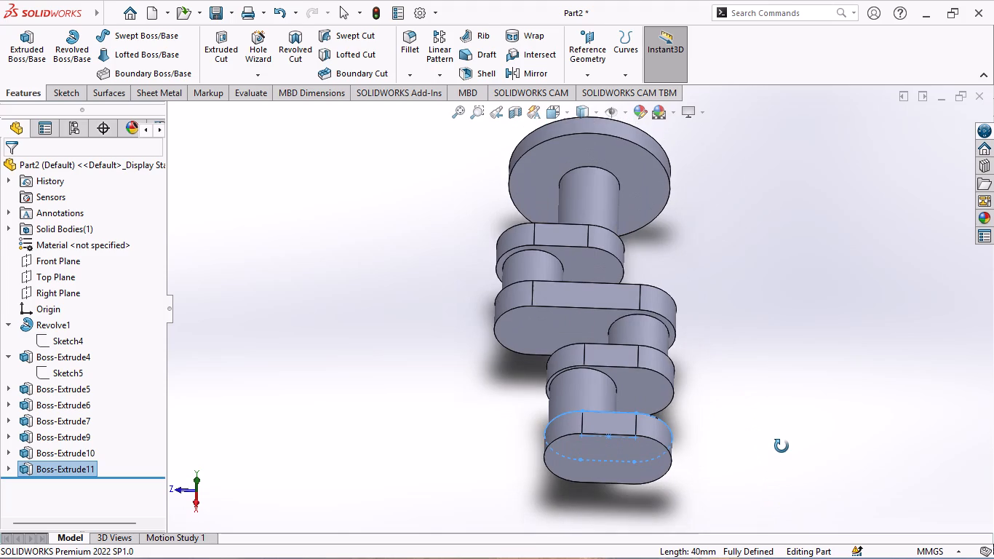
{"action": "middle_click_drag", "start_coordinate": [782, 446], "coordinate": [776, 420]}
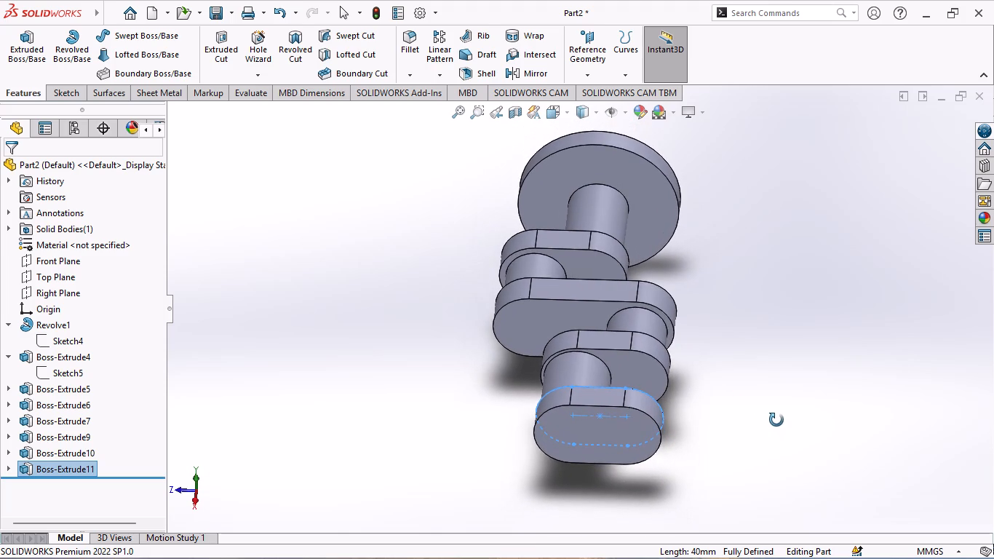
{"action": "middle_click_drag", "start_coordinate": [776, 420], "coordinate": [763, 479]}
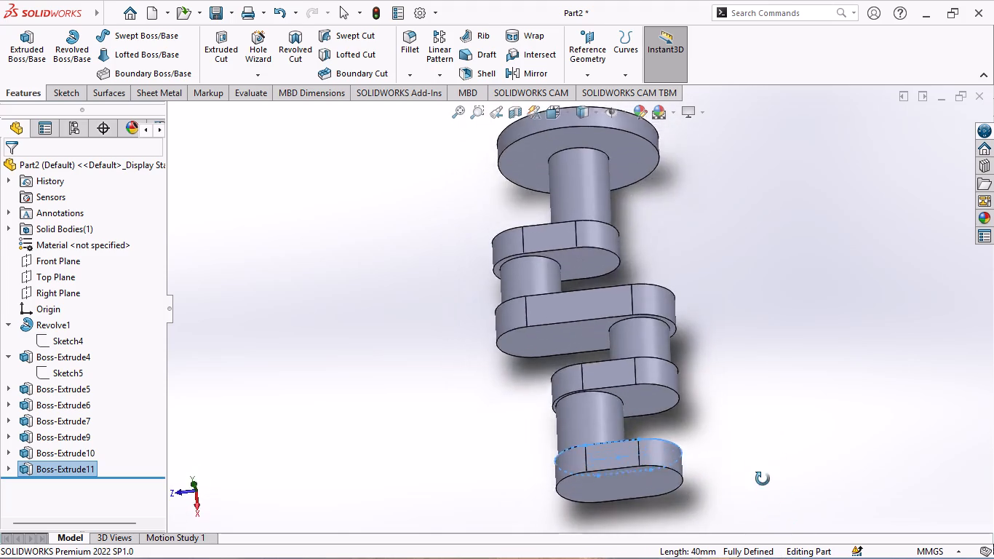
{"action": "middle_click_drag", "start_coordinate": [763, 479], "coordinate": [799, 475]}
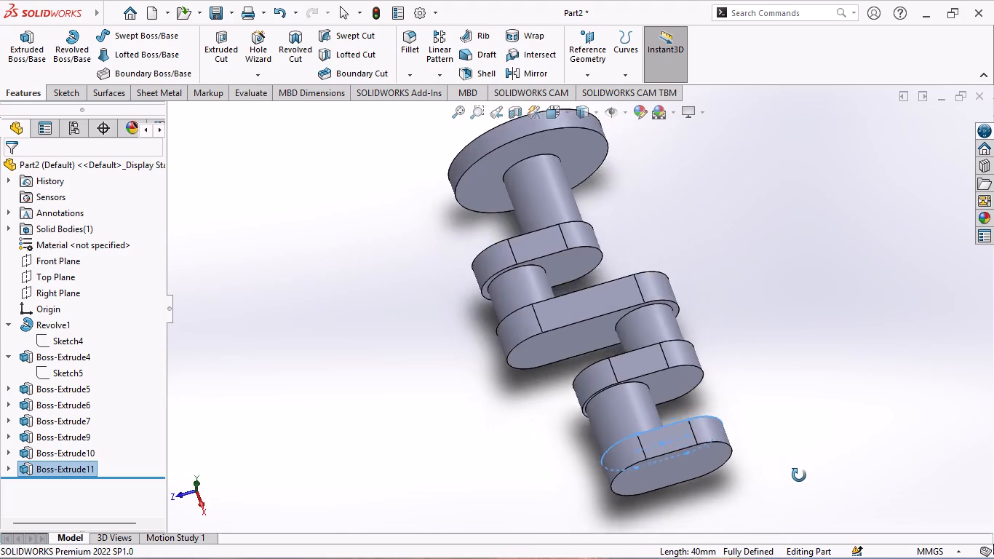
{"action": "middle_click_drag", "start_coordinate": [799, 475], "coordinate": [843, 434]}
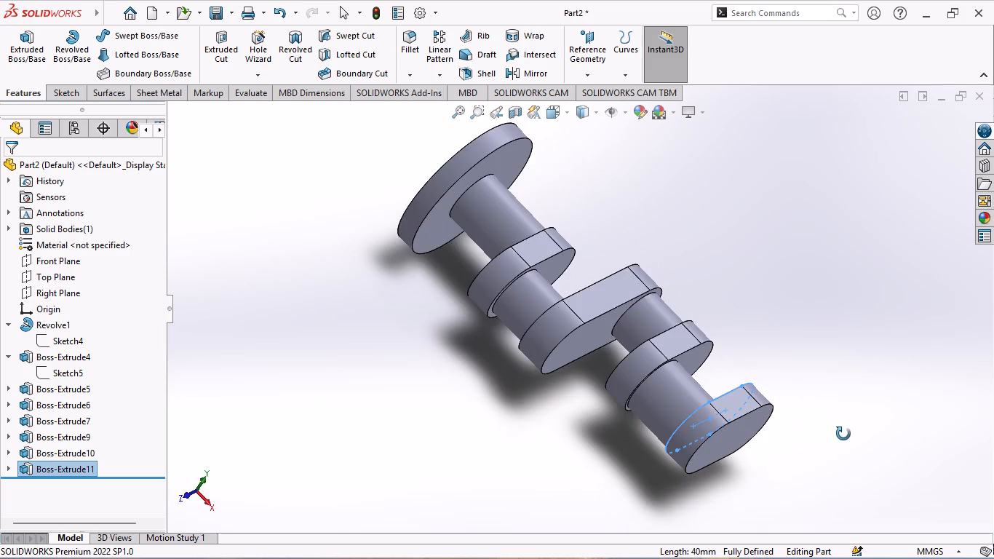
{"action": "middle_click_drag", "start_coordinate": [843, 434], "coordinate": [759, 382]}
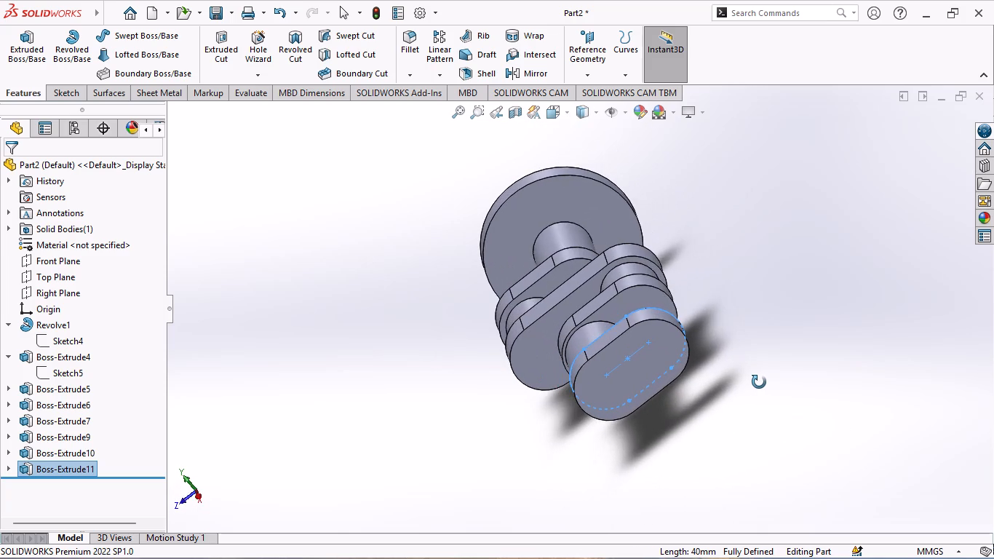
{"action": "middle_click_drag", "start_coordinate": [759, 382], "coordinate": [760, 382]}
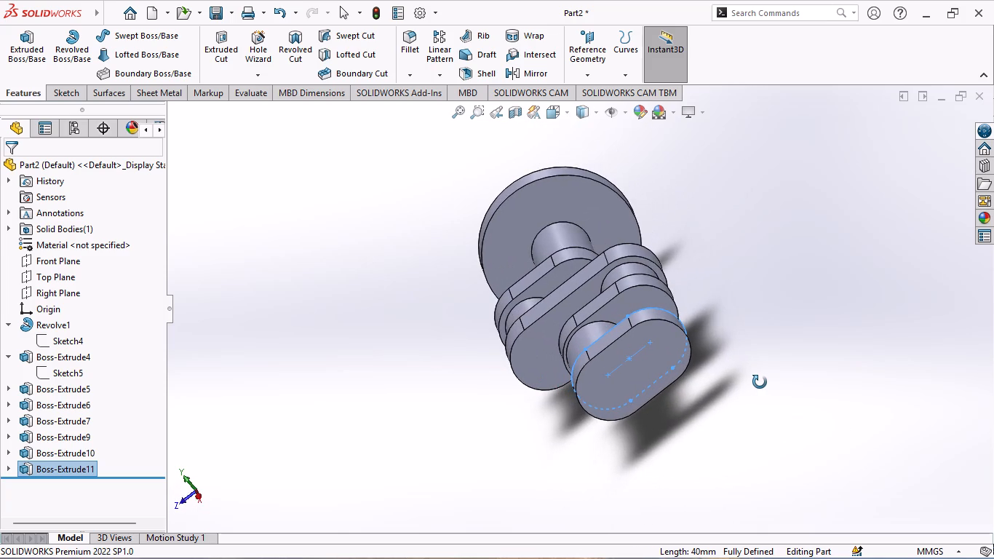
{"action": "middle_click_drag", "start_coordinate": [760, 382], "coordinate": [754, 362]}
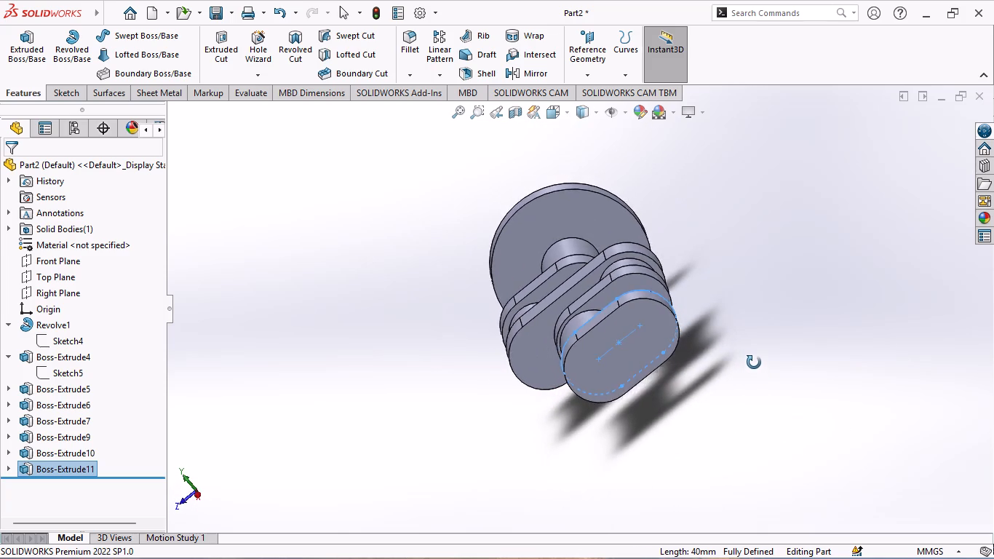
{"action": "middle_click_drag", "start_coordinate": [754, 362], "coordinate": [753, 356]}
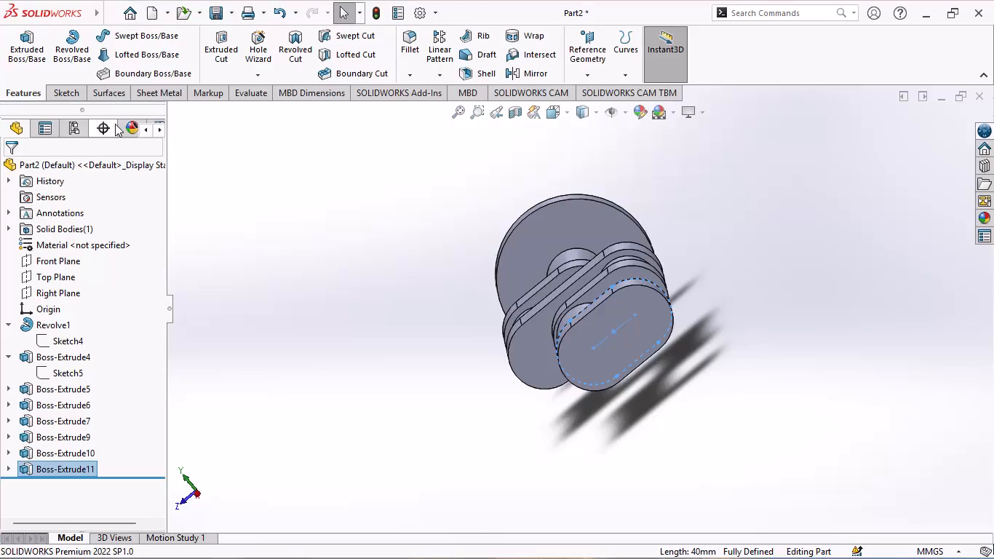
On the end web's outer face, sketch a circle of about 19.2 mm radius centred on the web's offset arc centre, 40 mm from the origin.
{"action": "left_click", "coordinate": [631, 337]}
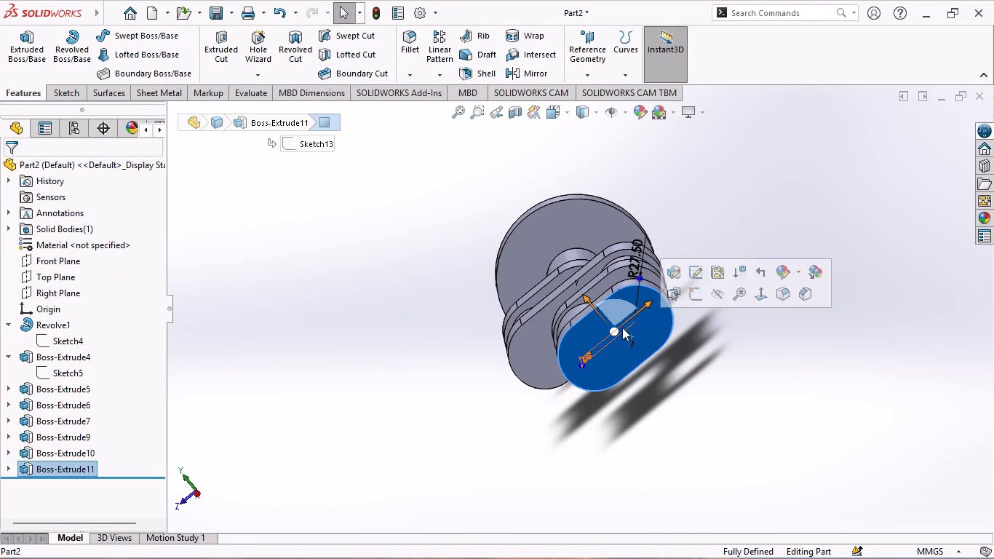
{"action": "left_click", "coordinate": [760, 308]}
{"action": "left_click", "coordinate": [635, 331]}
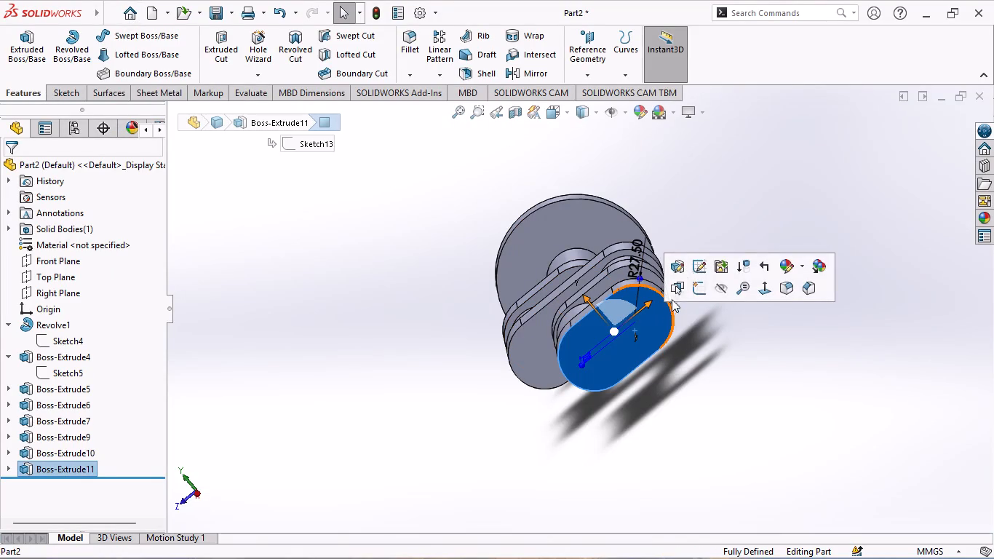
{"action": "left_click", "coordinate": [699, 285]}
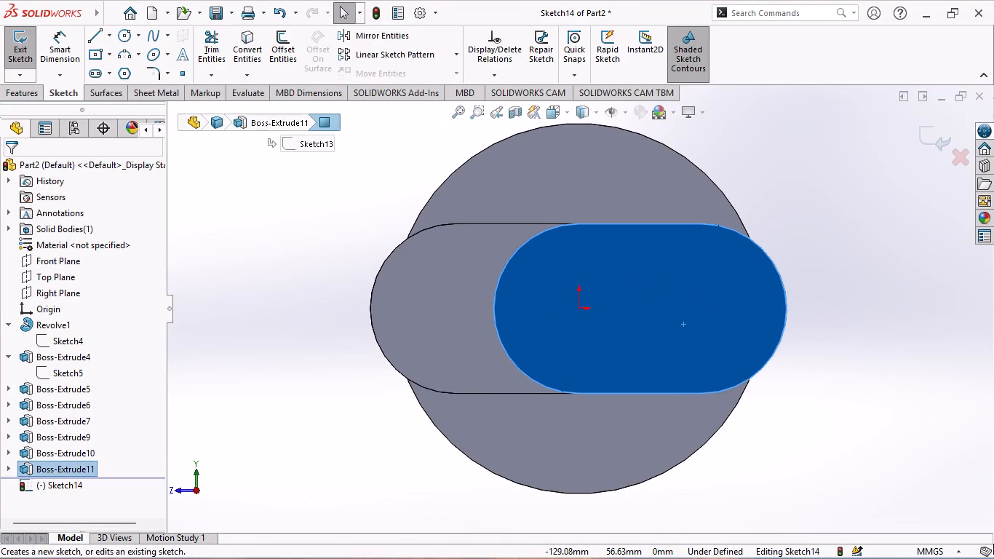
{"action": "left_click", "coordinate": [119, 33]}
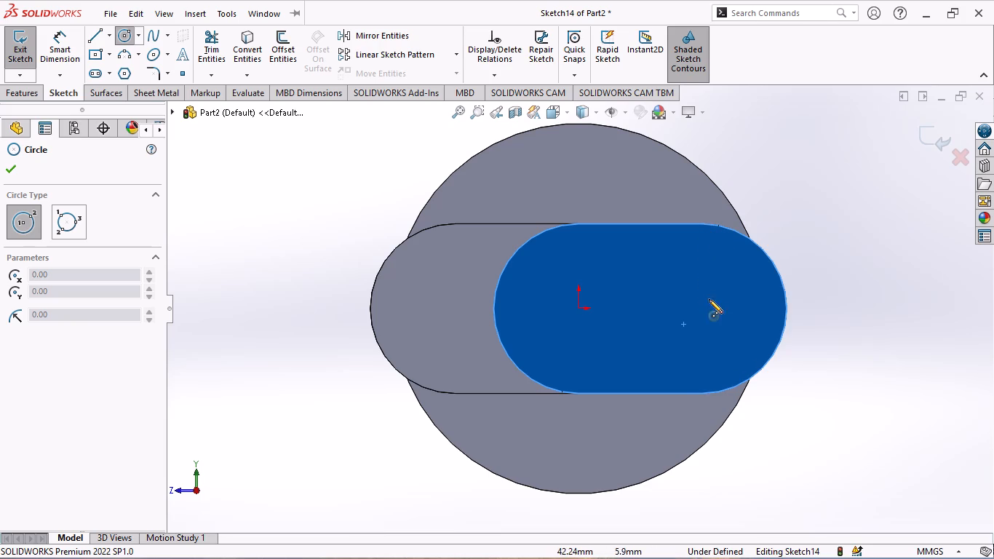
{"action": "left_click", "coordinate": [702, 309]}
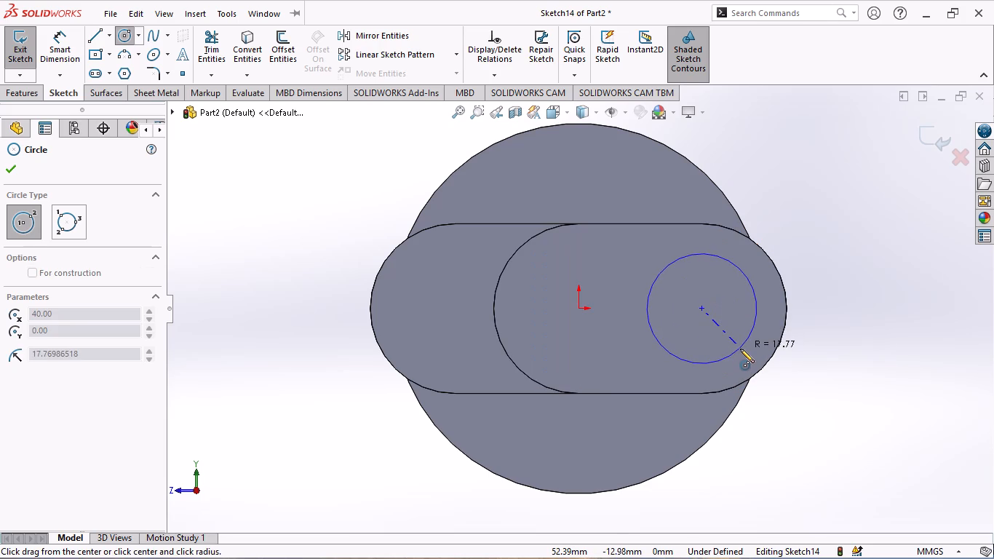
{"action": "left_click", "coordinate": [740, 354]}
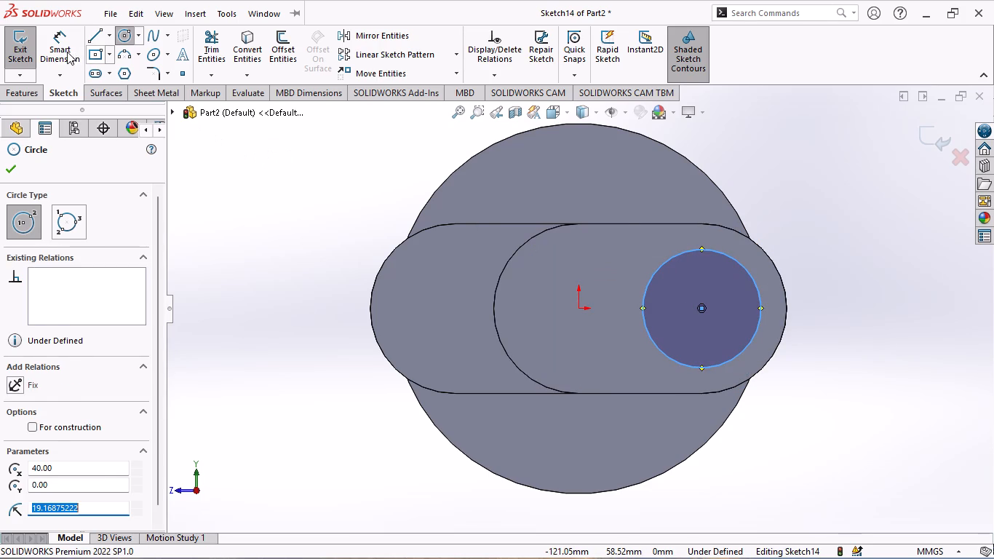
Dimension the circle with a diameter of 45 mm.
{"action": "left_click", "coordinate": [67, 52]}
{"action": "left_click", "coordinate": [753, 279]}
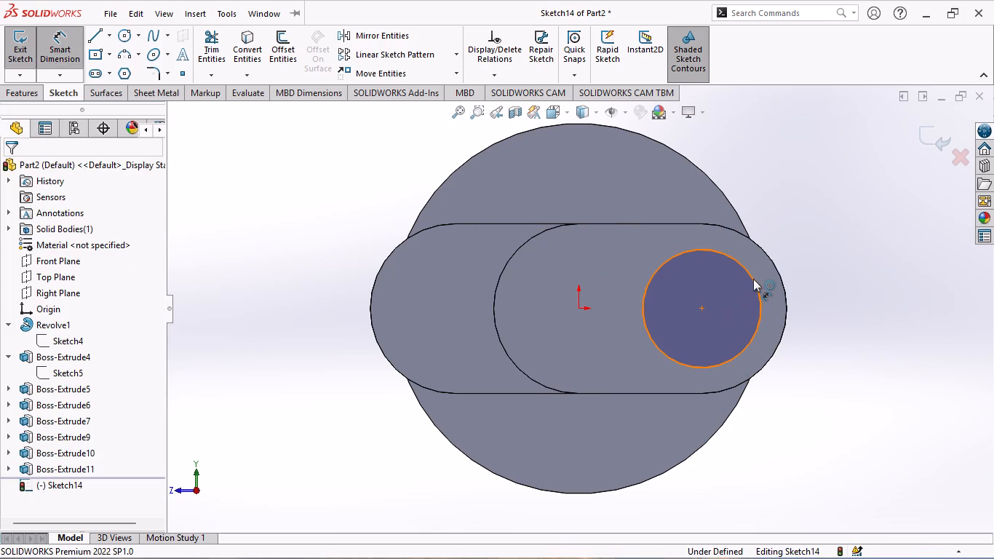
{"action": "left_click", "coordinate": [830, 291]}
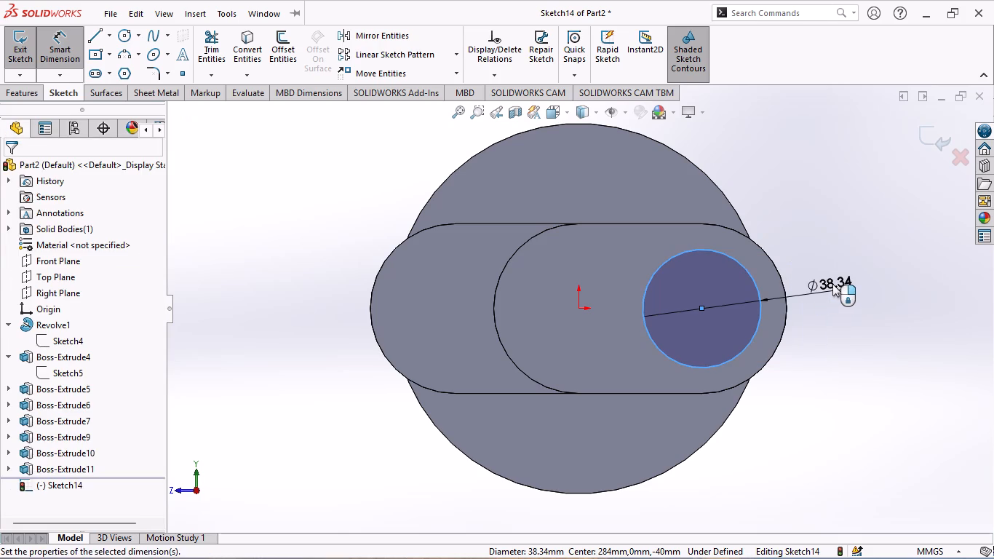
{"action": "type", "text": "45"}
{"action": "key", "text": "Return"}
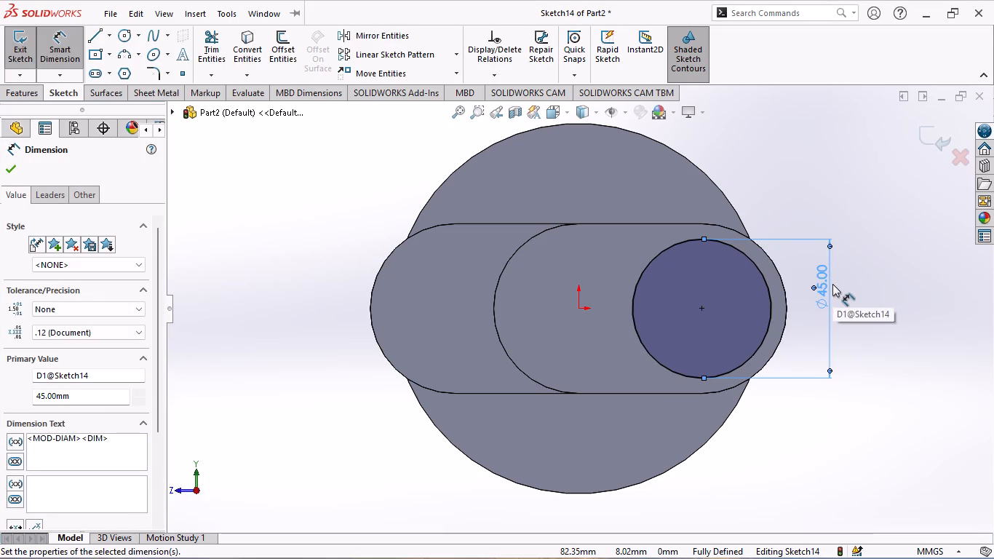
{"action": "left_click", "coordinate": [6, 164]}
Extrude the 45 mm circle outward from the end web as a 35 mm blind boss, merged with the body.
{"action": "left_click", "coordinate": [15, 91]}
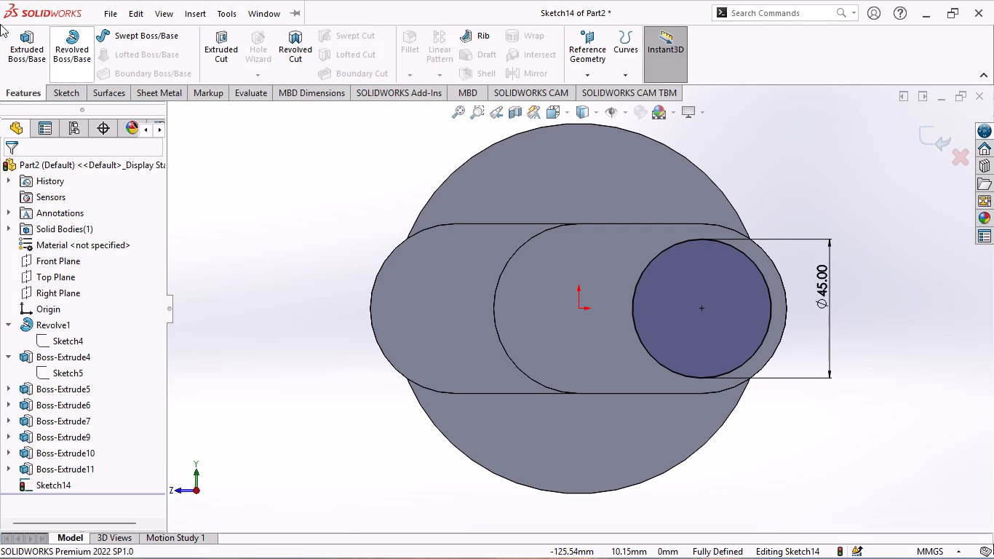
{"action": "left_click", "coordinate": [13, 41]}
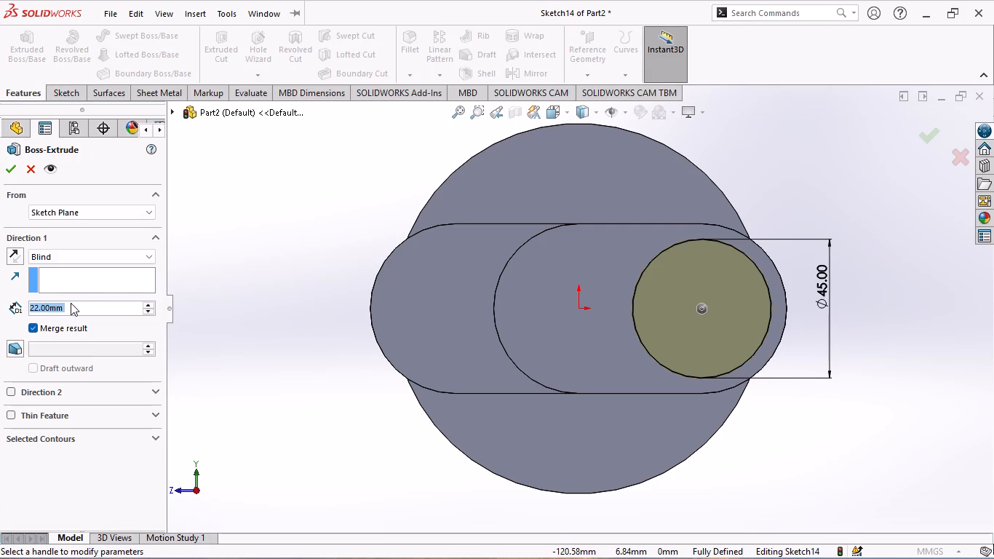
{"action": "type", "text": "35"}
{"action": "key", "text": "Return"}
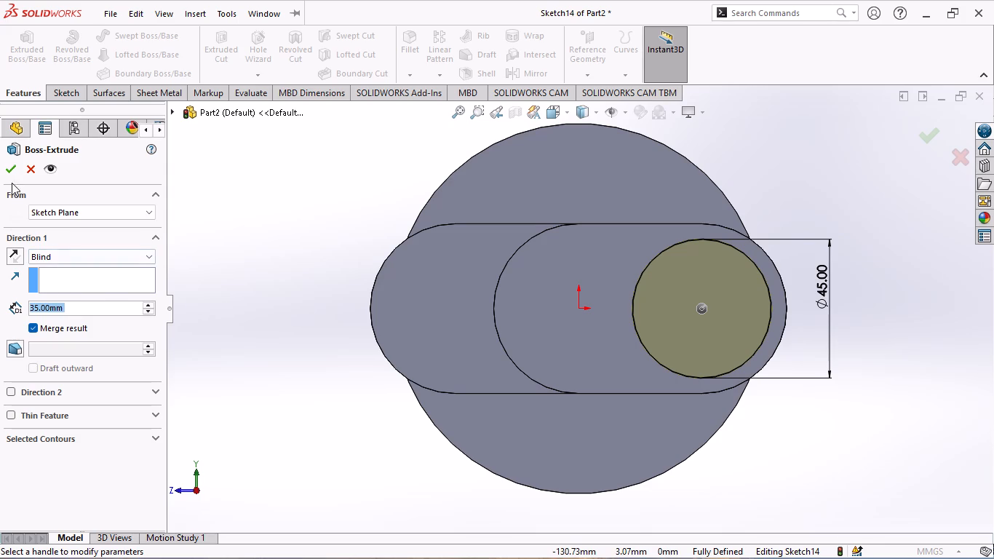
{"action": "left_click", "coordinate": [5, 165]}
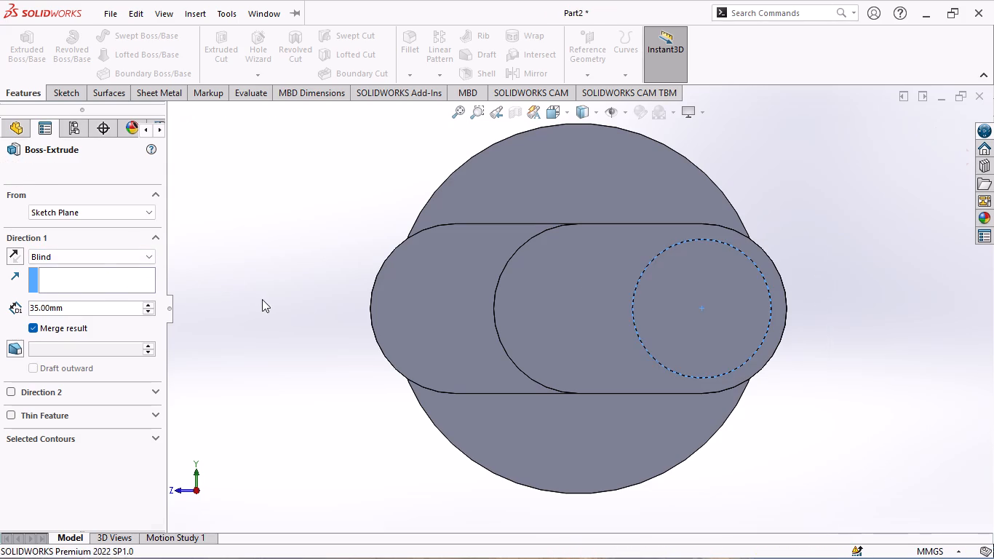
On the new pin's outer face, sketch a horizontal straight slot from the pin centre across the origin, 80 mm between centres and about 54.7 mm wide.
{"action": "scroll", "coordinate": [266, 298], "scroll_direction": "up", "scroll_amount": 2}
{"action": "middle_click_drag", "start_coordinate": [308, 248], "coordinate": [300, 357]}
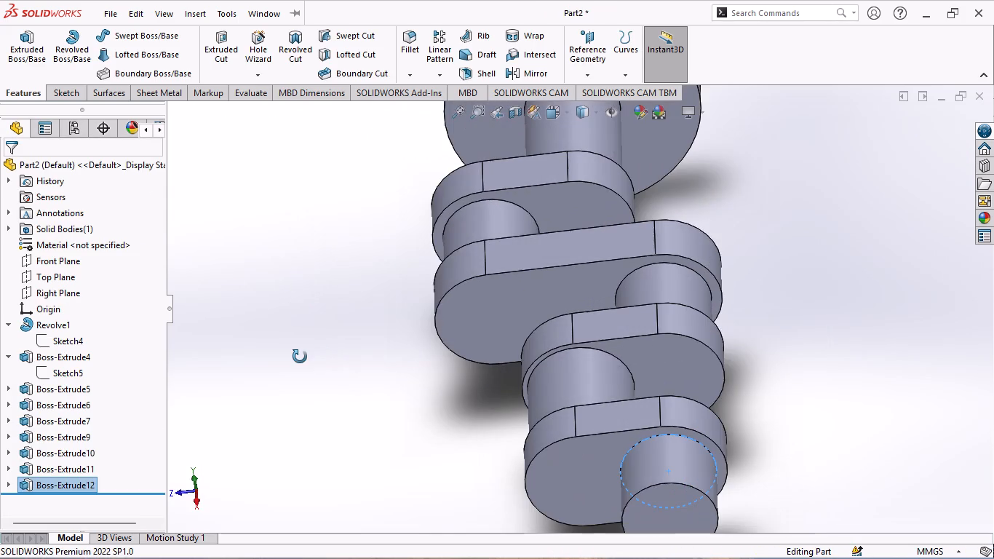
{"action": "middle_click_drag", "start_coordinate": [300, 357], "coordinate": [302, 309]}
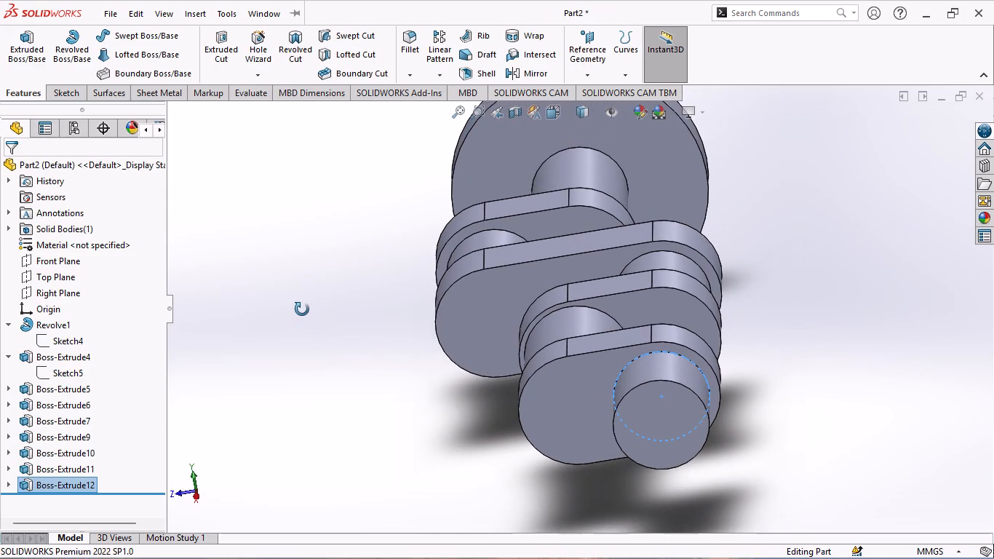
{"action": "middle_click_drag", "start_coordinate": [302, 309], "coordinate": [304, 271]}
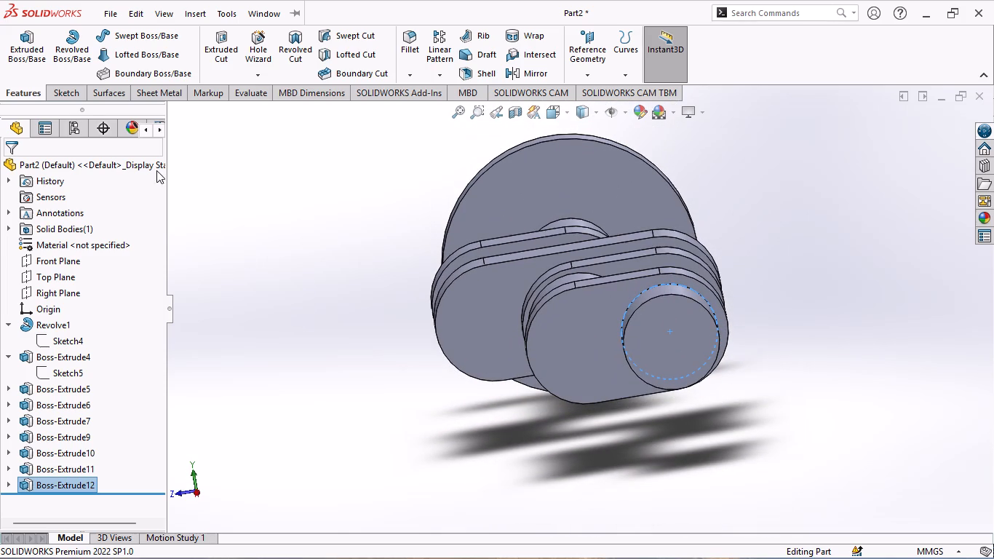
{"action": "left_click", "coordinate": [656, 342]}
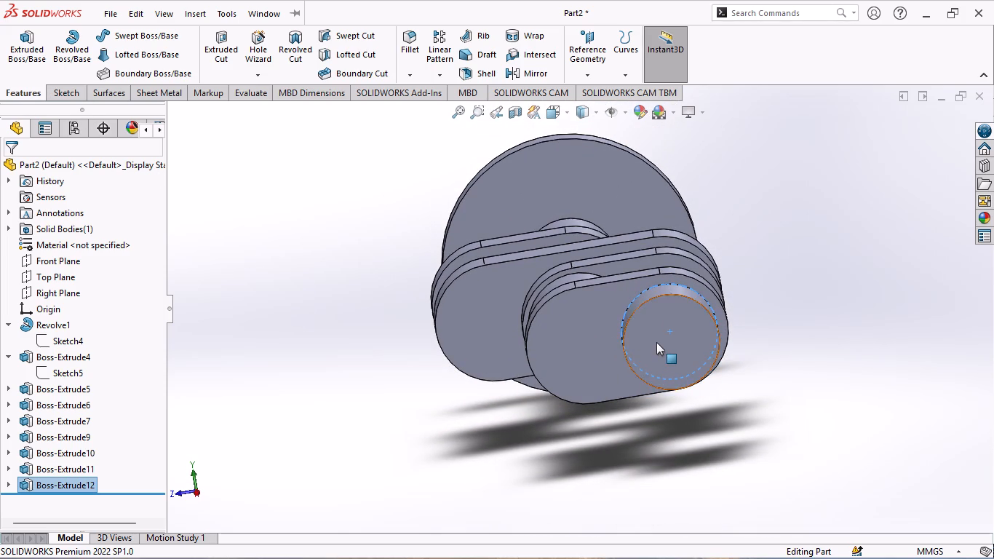
{"action": "left_click", "coordinate": [723, 303]}
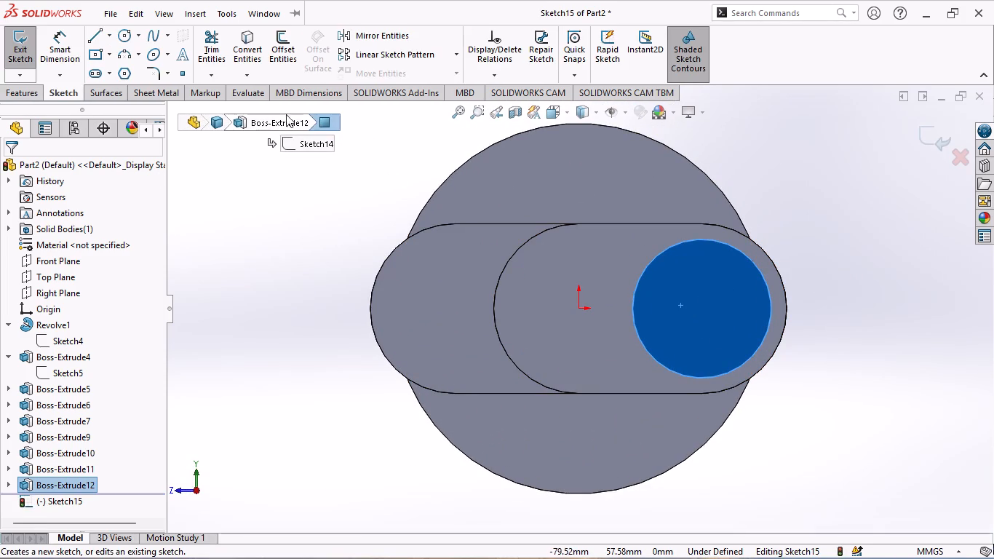
{"action": "left_click", "coordinate": [92, 67]}
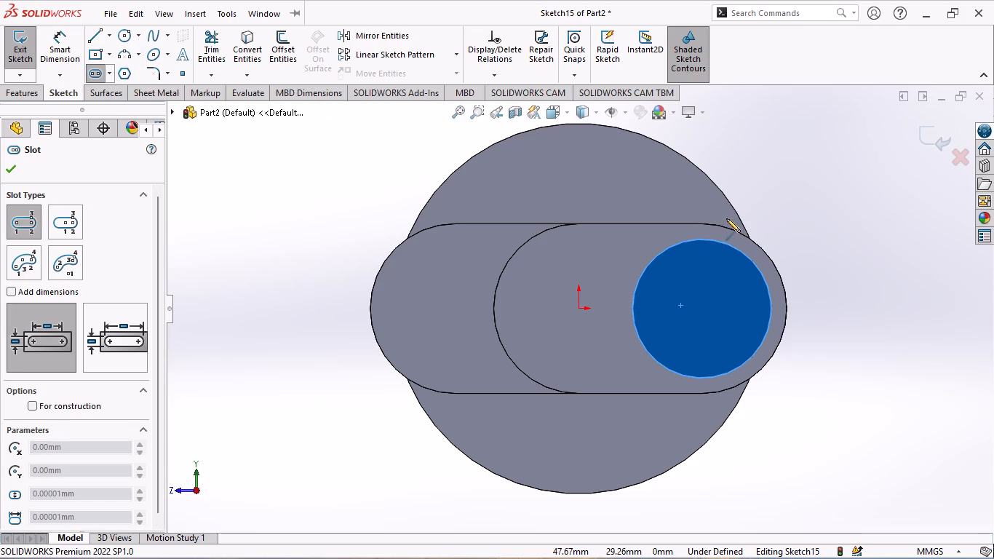
{"action": "left_click", "coordinate": [702, 309]}
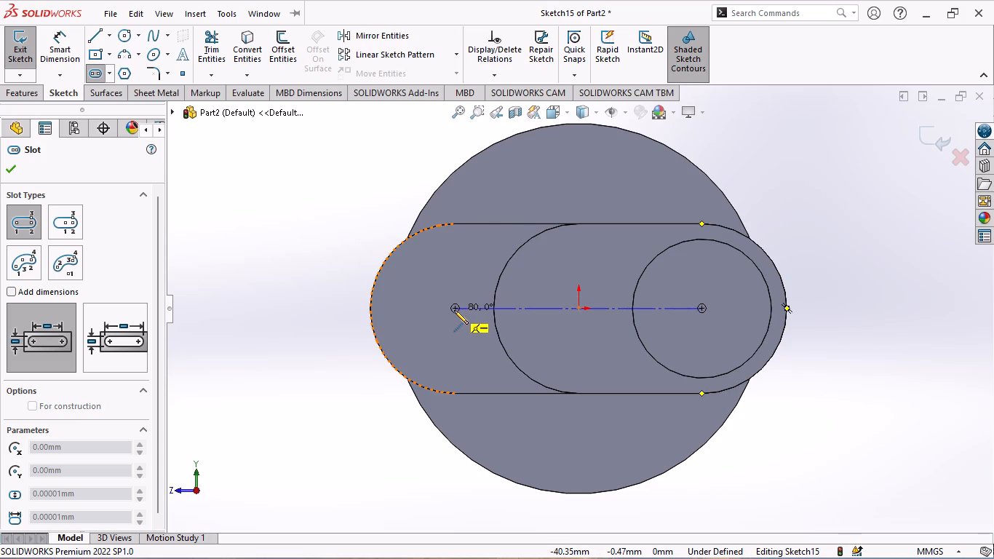
{"action": "left_click", "coordinate": [454, 310]}
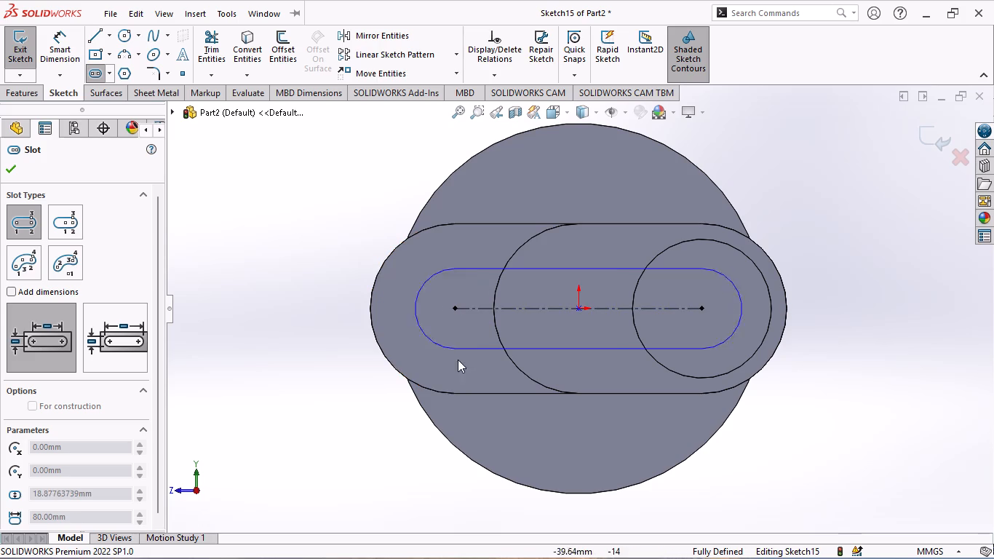
{"action": "left_click", "coordinate": [462, 393]}
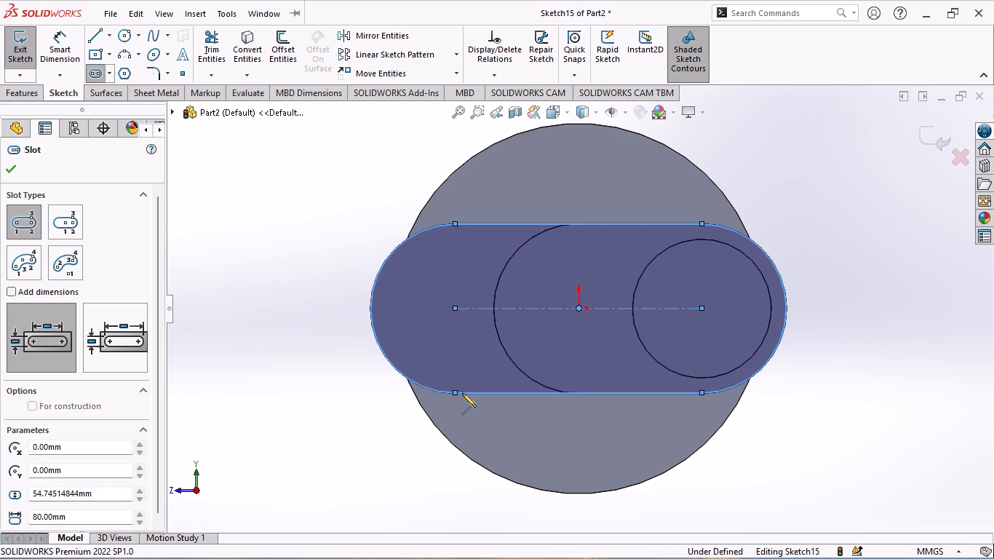
Dimension the slot's end arc with a radius of 27.5 mm.
{"action": "key", "text": "Escape"}
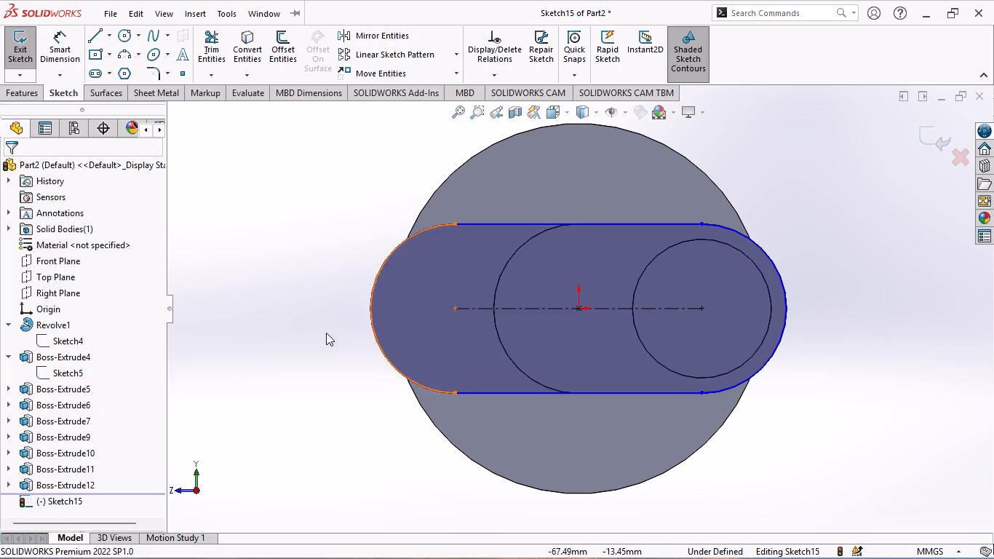
{"action": "left_click", "coordinate": [58, 50]}
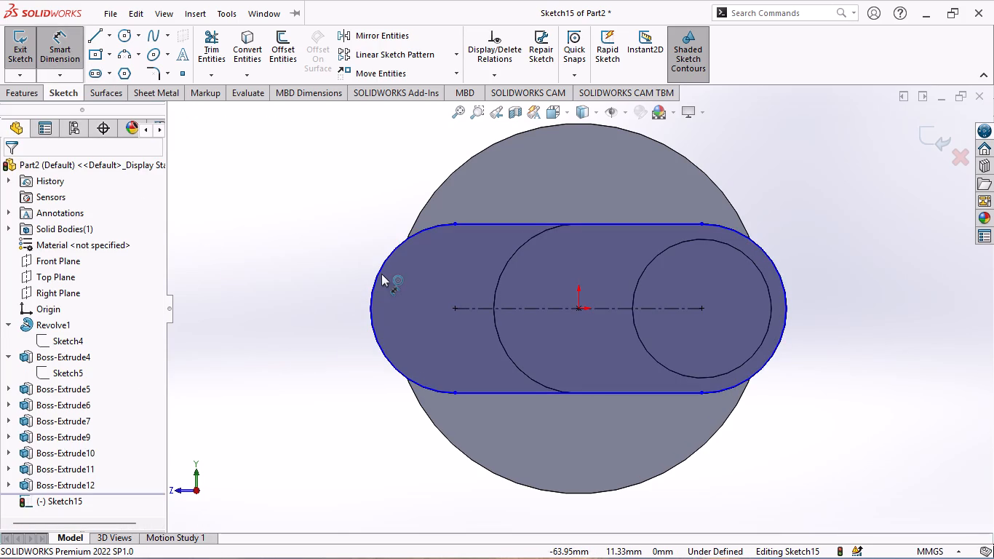
{"action": "left_click", "coordinate": [383, 262]}
{"action": "left_click", "coordinate": [332, 266]}
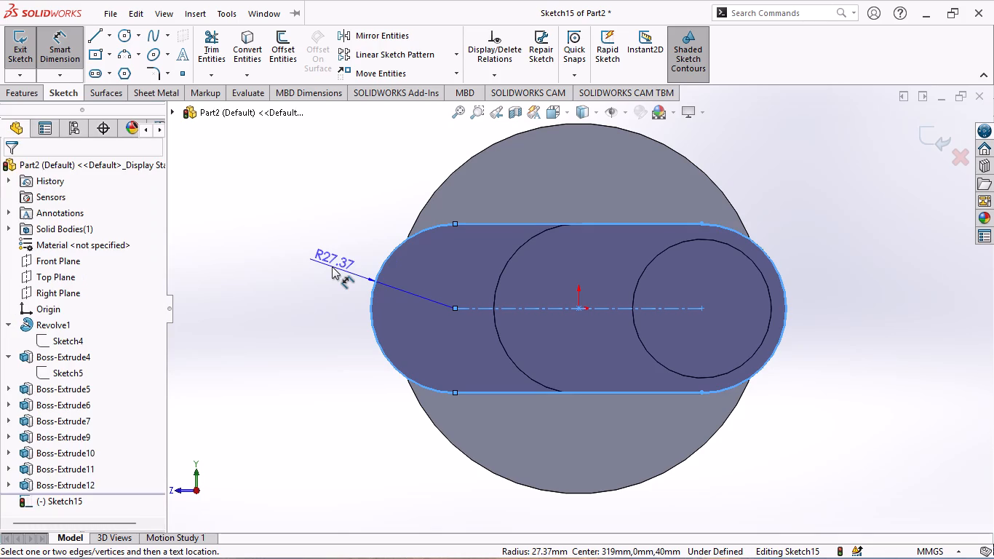
{"action": "type", "text": "26"}
{"action": "key", "text": "BackSpace"}
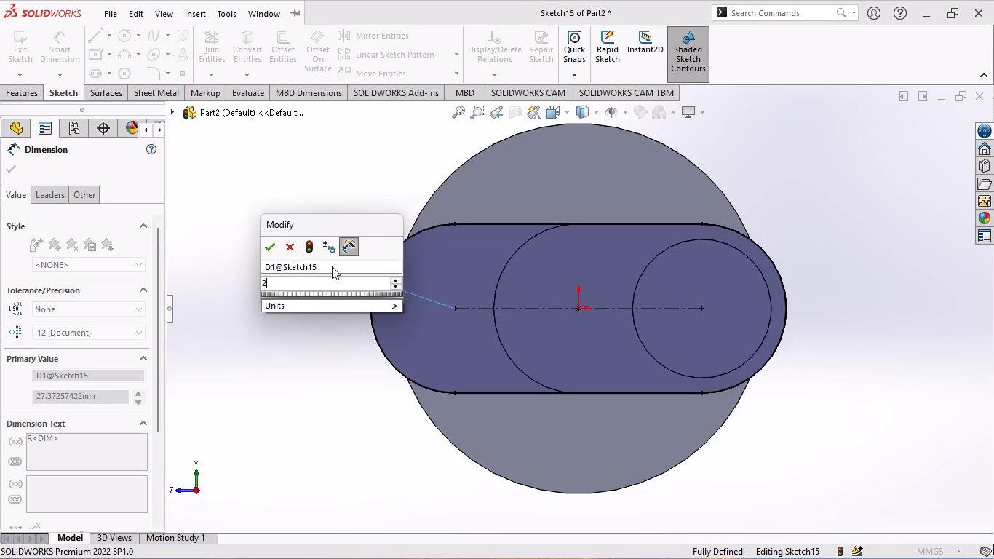
{"action": "type", "text": "7.5"}
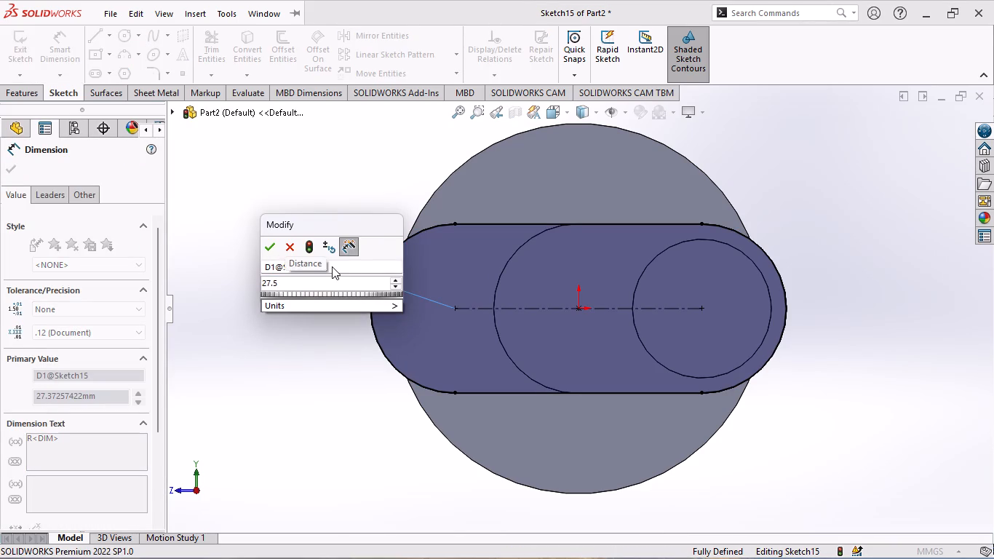
{"action": "key", "text": "Return"}
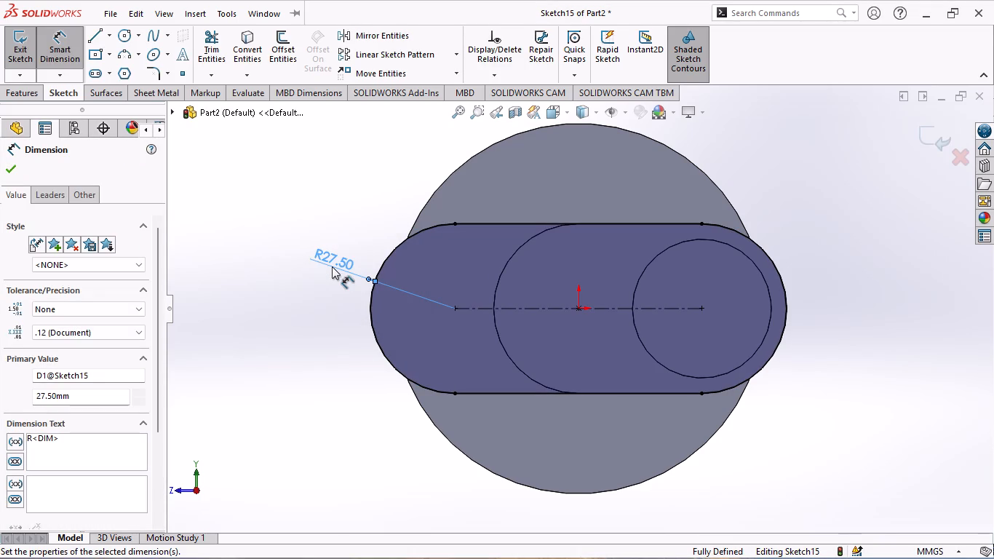
{"action": "left_click", "coordinate": [7, 169]}
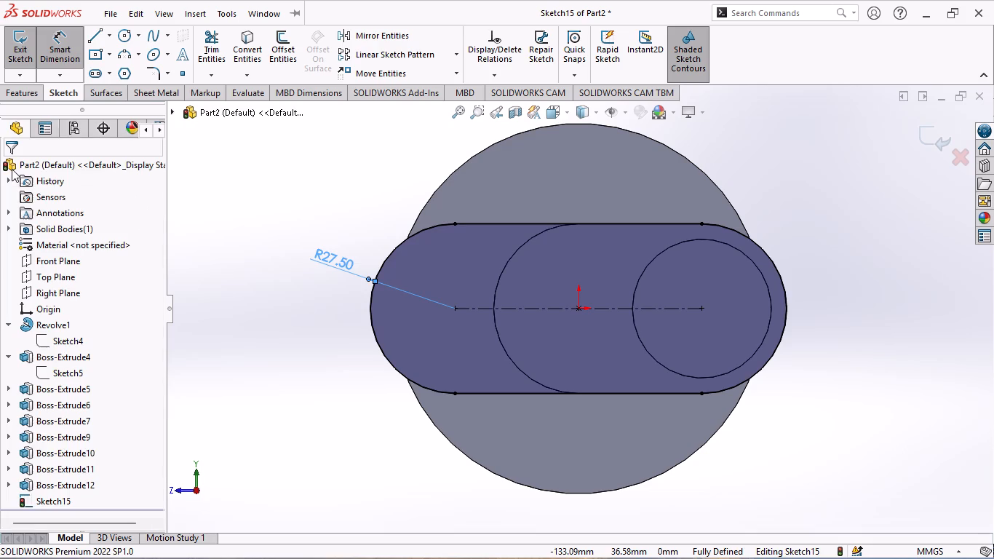
Extrude the slot outward from the pin's end as a 25 mm blind boss, merged with the body.
{"action": "left_click", "coordinate": [20, 91]}
{"action": "left_click", "coordinate": [28, 49]}
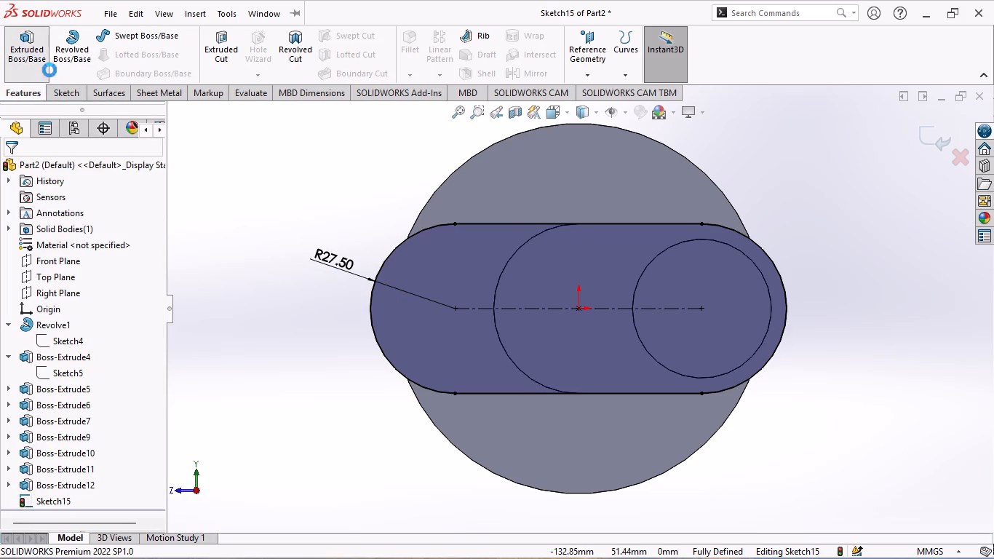
{"action": "middle_click_drag", "start_coordinate": [299, 204], "coordinate": [311, 231]}
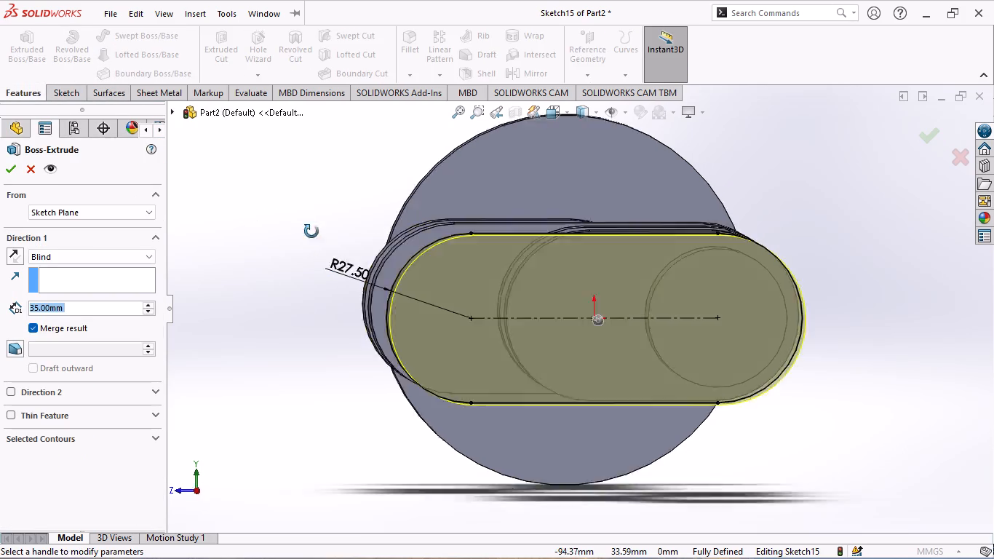
{"action": "middle_click_drag", "start_coordinate": [311, 231], "coordinate": [333, 226]}
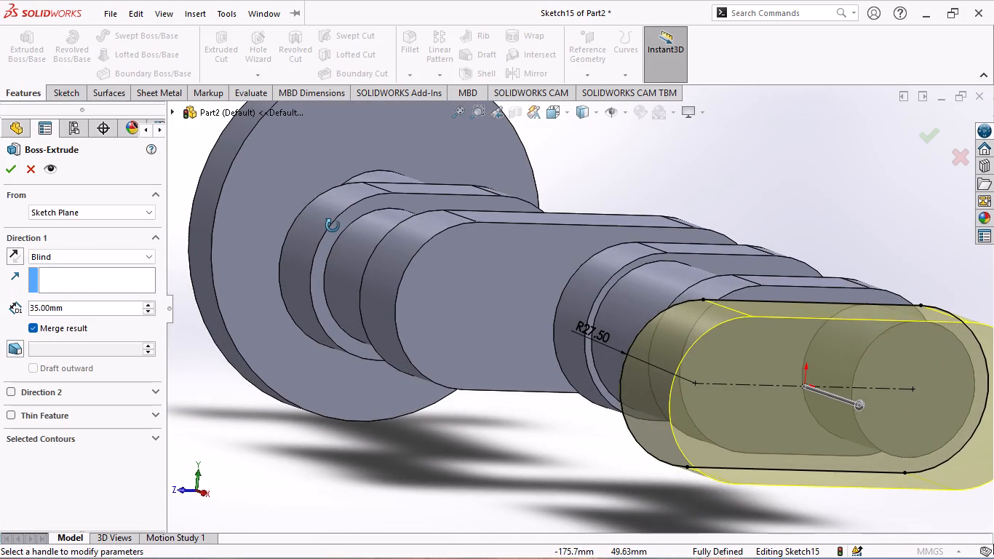
{"action": "middle_click_drag", "start_coordinate": [333, 226], "coordinate": [322, 231]}
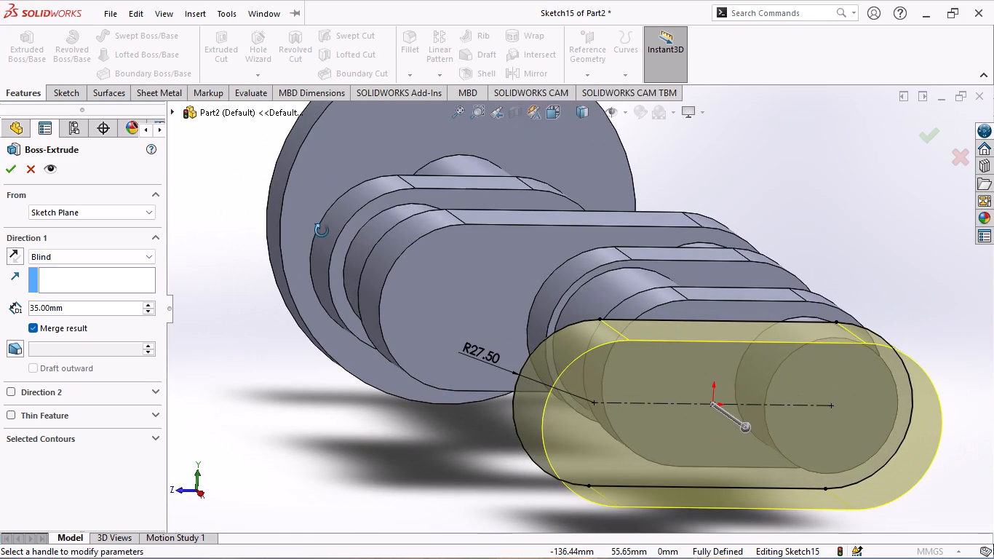
{"action": "middle_click_drag", "start_coordinate": [322, 231], "coordinate": [321, 249]}
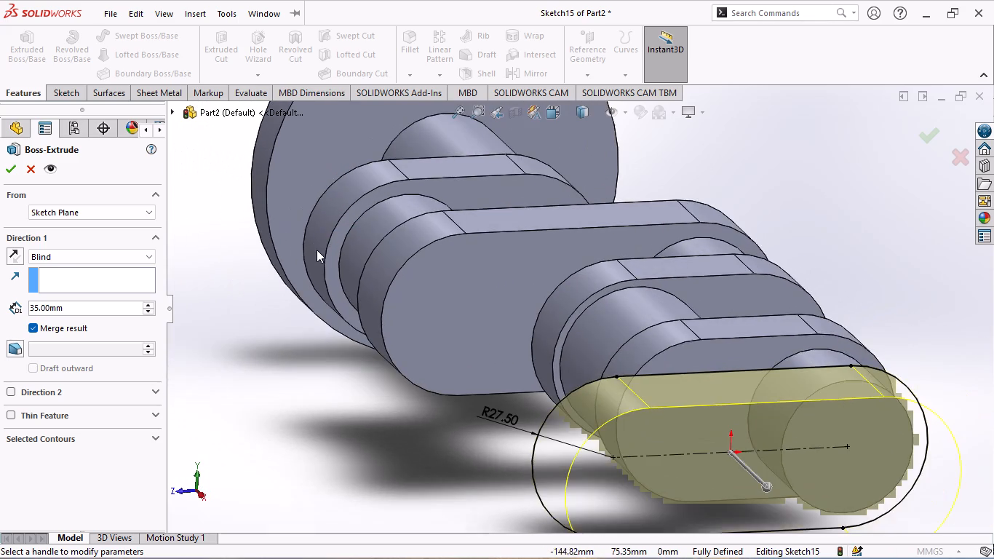
{"action": "scroll", "coordinate": [317, 248], "scroll_direction": "up", "scroll_amount": 1}
{"action": "middle_click_drag", "start_coordinate": [217, 305], "coordinate": [264, 340]}
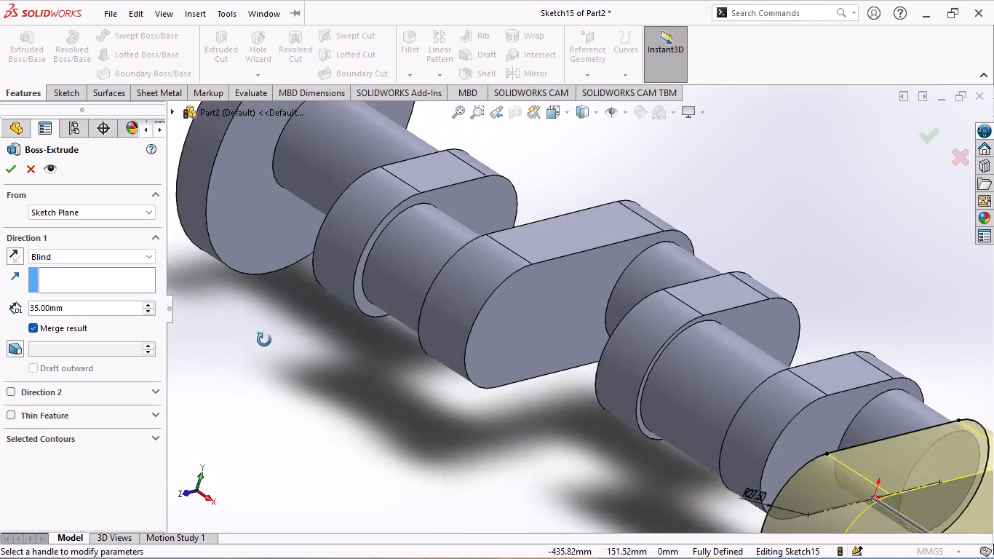
{"action": "middle_click_drag", "start_coordinate": [264, 340], "coordinate": [148, 287]}
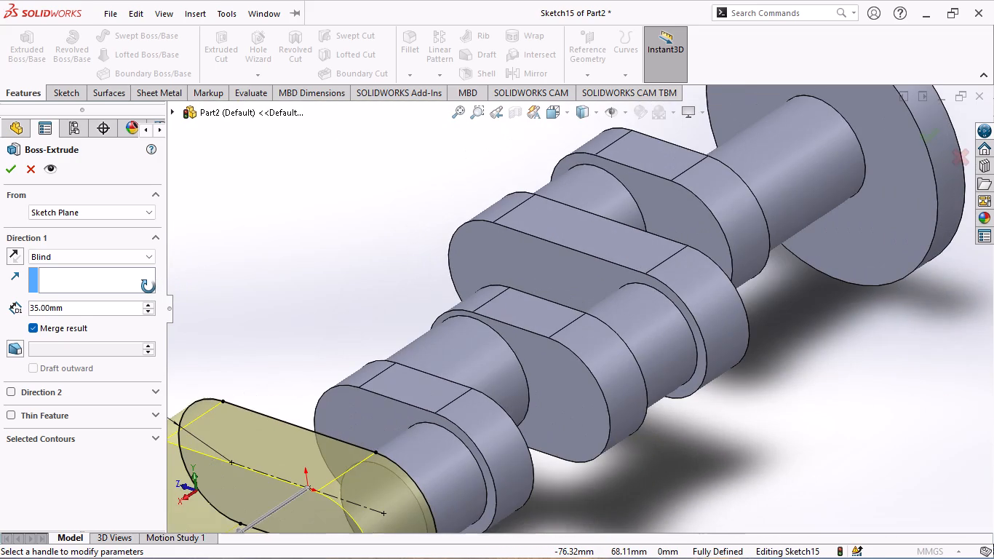
{"action": "middle_click_drag", "start_coordinate": [148, 287], "coordinate": [172, 276]}
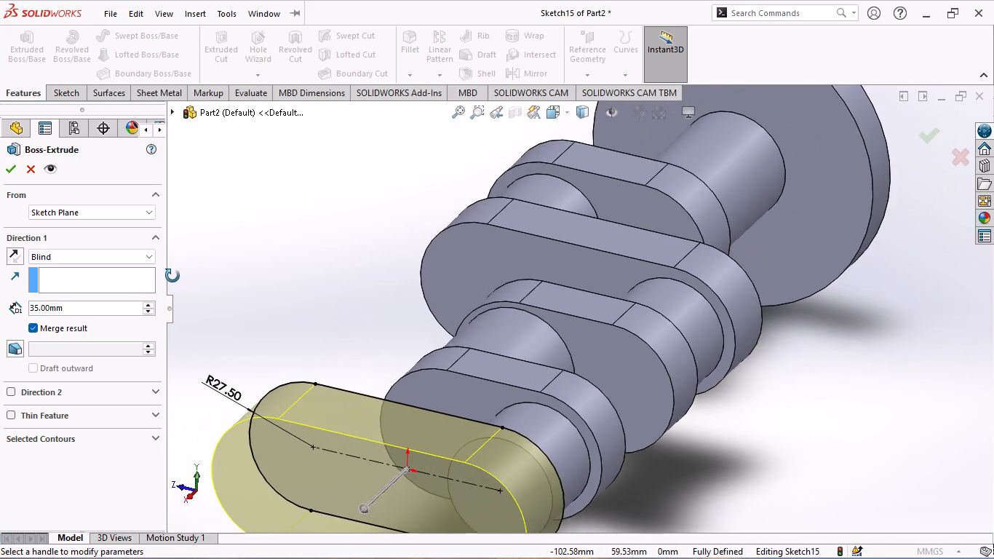
{"action": "middle_click_drag", "start_coordinate": [172, 276], "coordinate": [175, 276]}
{"action": "double_click", "coordinate": [77, 306]}
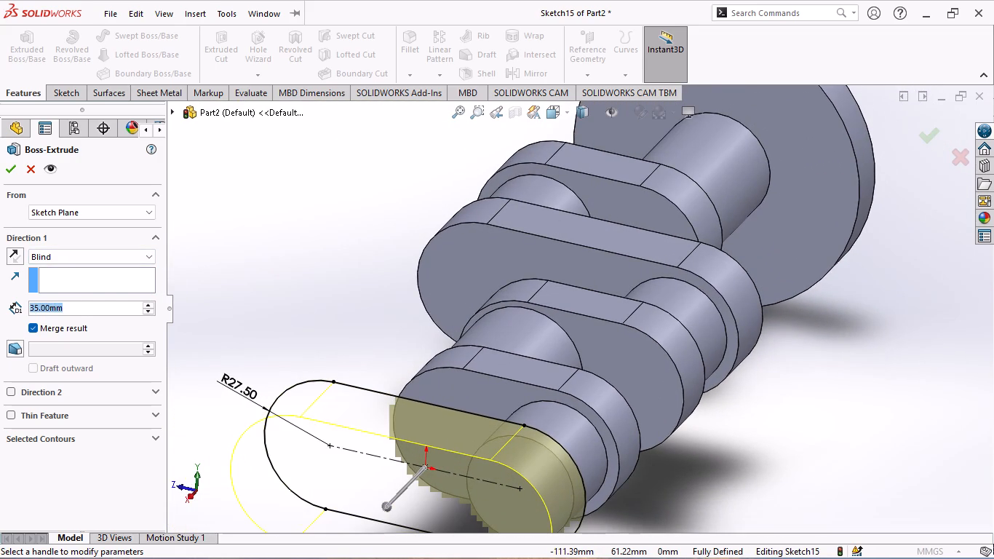
{"action": "type", "text": "25"}
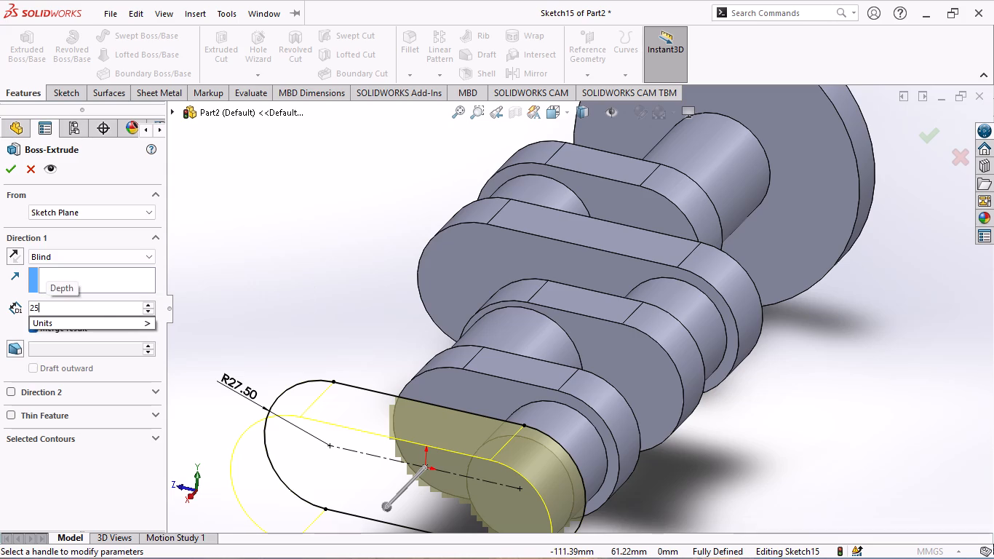
{"action": "key", "text": "Return"}
{"action": "middle_click_drag", "start_coordinate": [200, 241], "coordinate": [215, 253]}
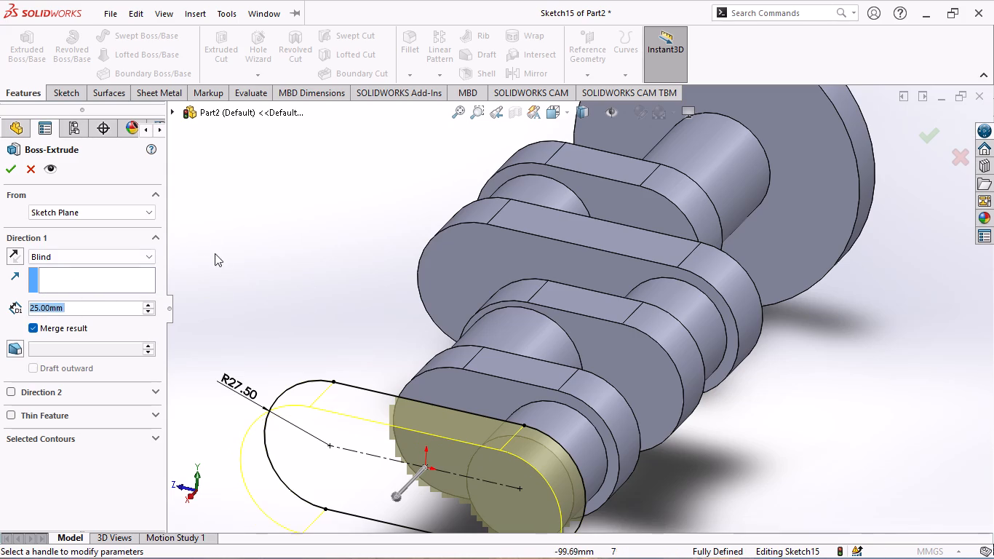
{"action": "middle_click_drag", "start_coordinate": [215, 253], "coordinate": [267, 291]}
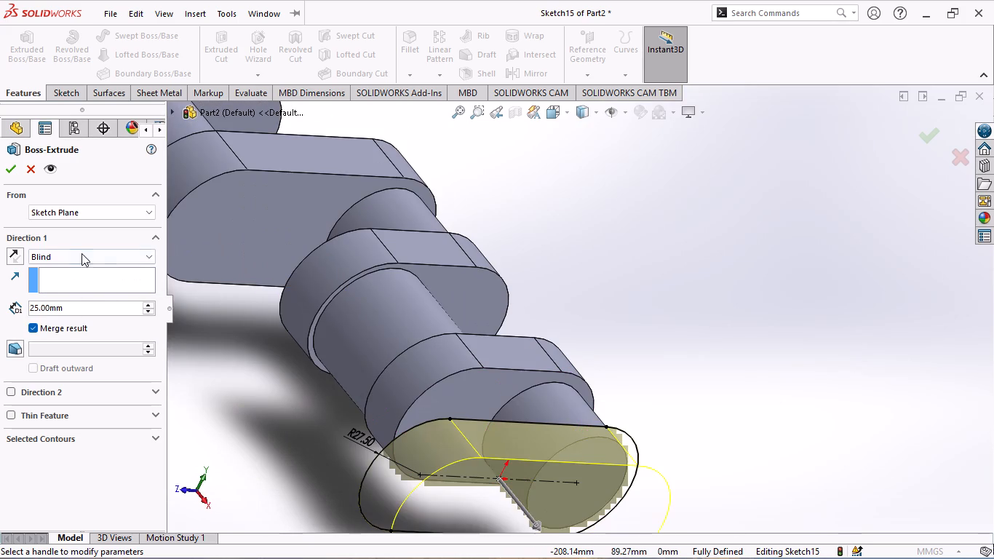
{"action": "left_click", "coordinate": [10, 168]}
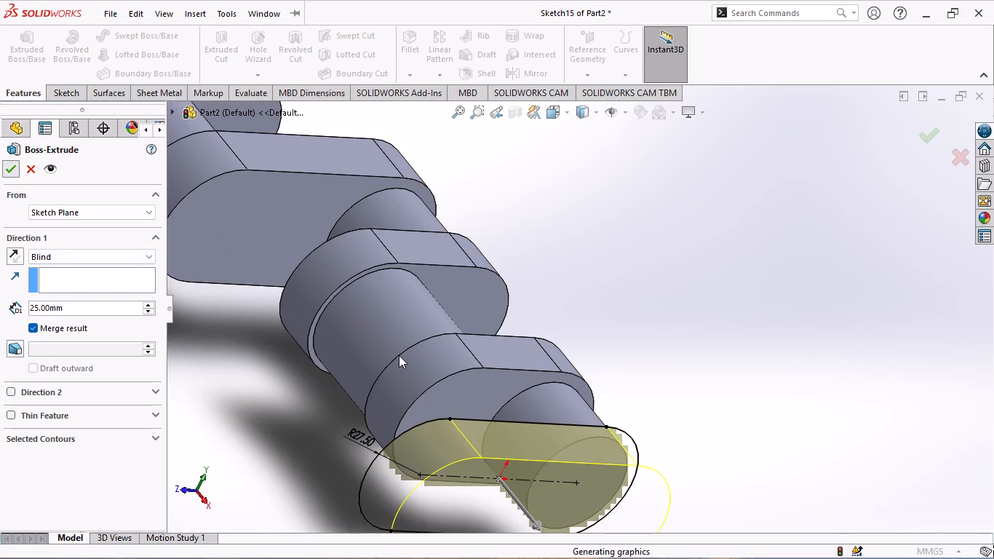
Inspect the crankshaft's webs and pins from several angles and check the thickness of the earlier long web.
{"action": "scroll", "coordinate": [399, 352], "scroll_direction": "up", "scroll_amount": 2}
{"action": "middle_click_drag", "start_coordinate": [298, 351], "coordinate": [303, 421]}
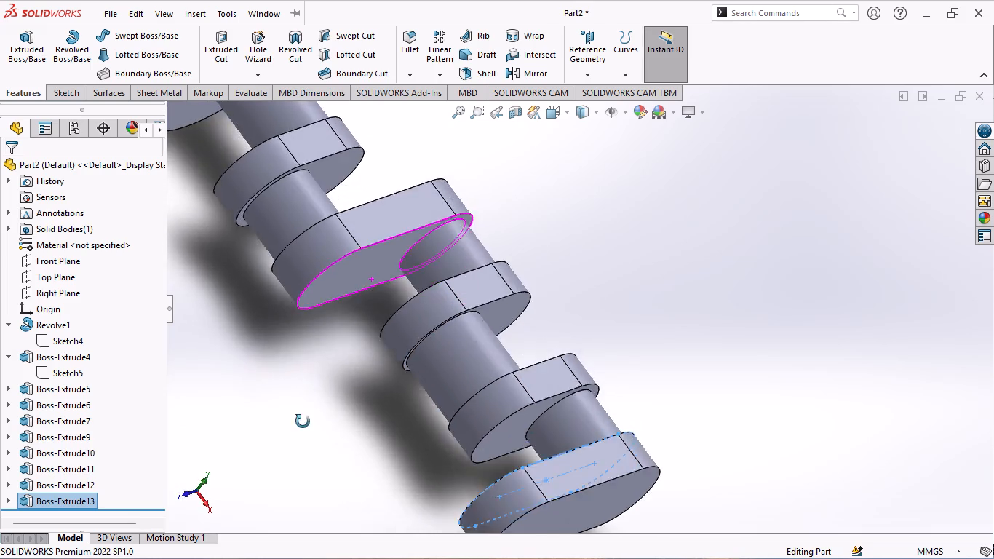
{"action": "middle_click_drag", "start_coordinate": [303, 421], "coordinate": [276, 475]}
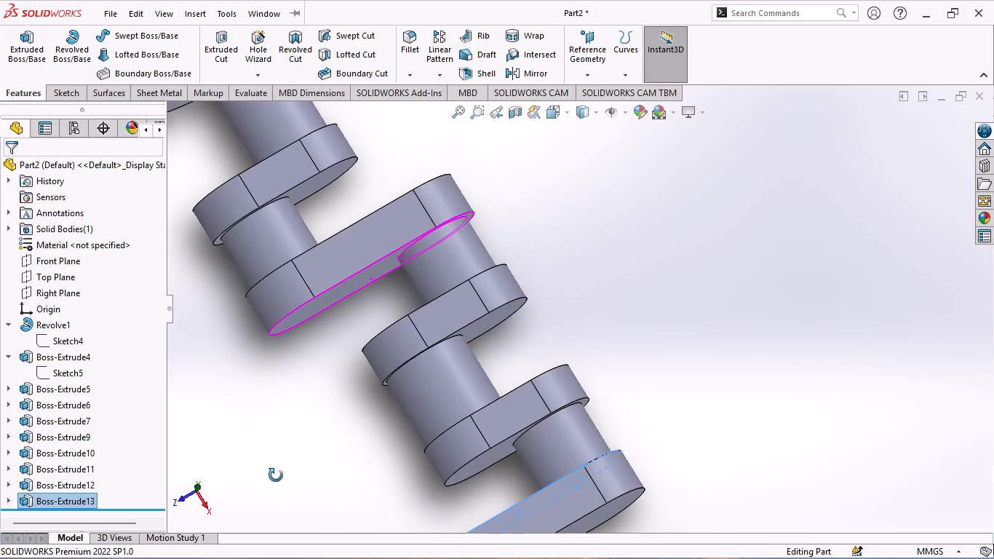
{"action": "middle_click_drag", "start_coordinate": [276, 475], "coordinate": [260, 376]}
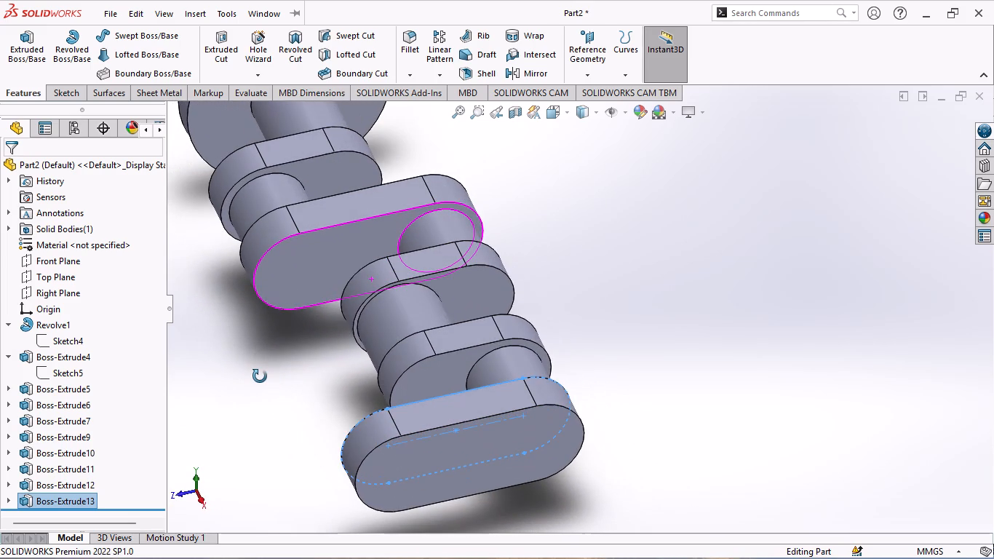
{"action": "middle_click_drag", "start_coordinate": [260, 376], "coordinate": [253, 457]}
{"action": "scroll", "coordinate": [274, 339], "scroll_direction": "up", "scroll_amount": 1}
{"action": "middle_click_drag", "start_coordinate": [528, 192], "coordinate": [541, 236]}
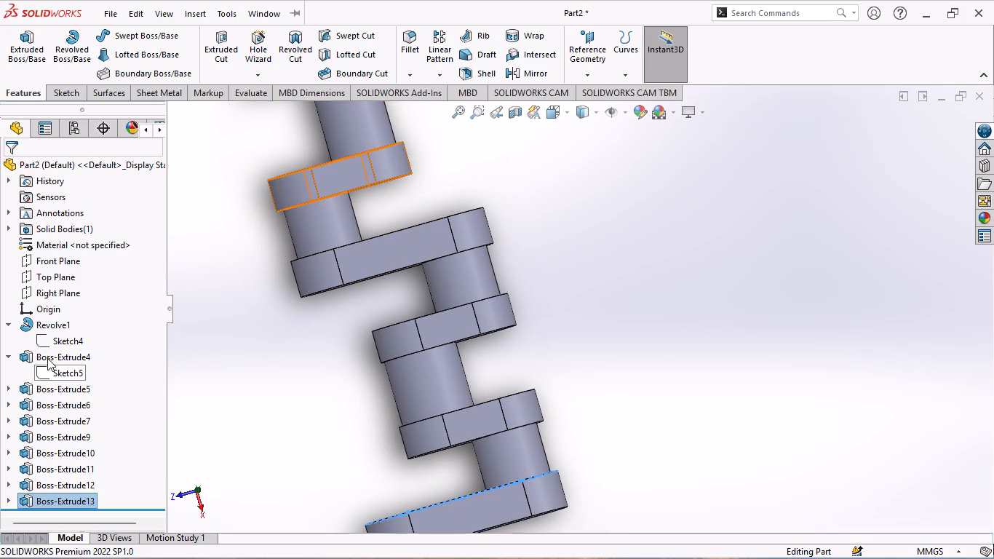
{"action": "left_click", "coordinate": [49, 400]}
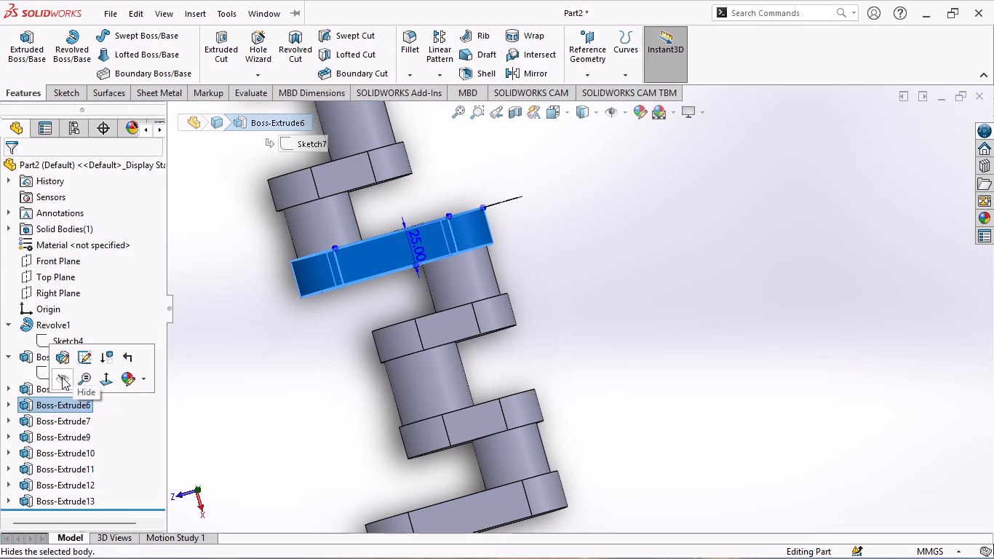
{"action": "left_click", "coordinate": [199, 280]}
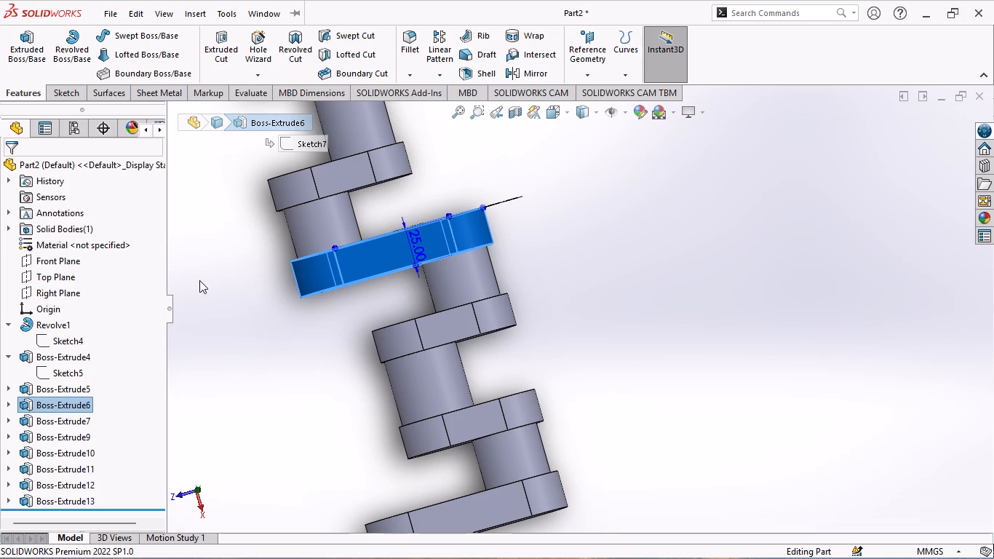
{"action": "scroll", "coordinate": [355, 411], "scroll_direction": "up", "scroll_amount": 1}
{"action": "scroll", "coordinate": [667, 493], "scroll_direction": "up", "scroll_amount": 1}
{"action": "middle_click_drag", "start_coordinate": [667, 493], "coordinate": [646, 413]}
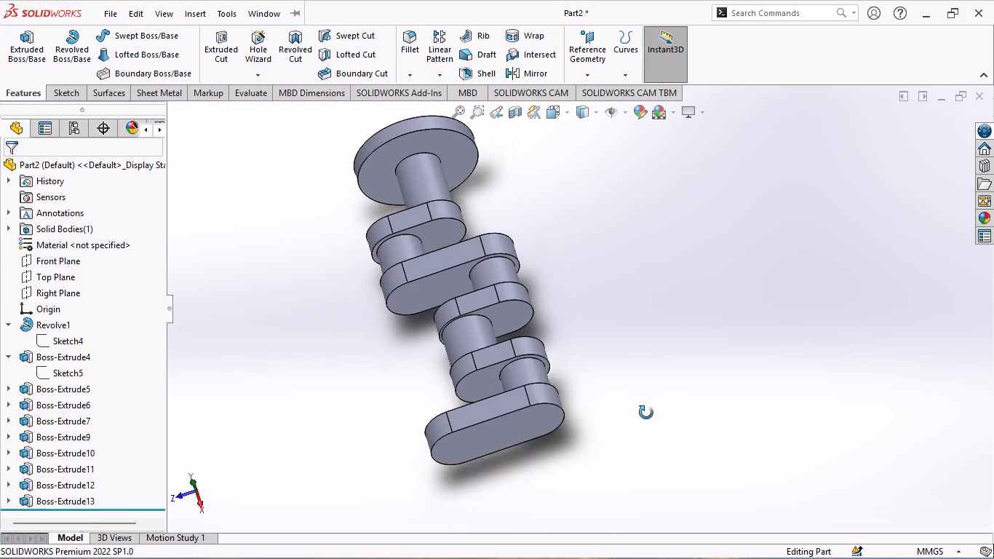
{"action": "middle_click_drag", "start_coordinate": [646, 413], "coordinate": [647, 399]}
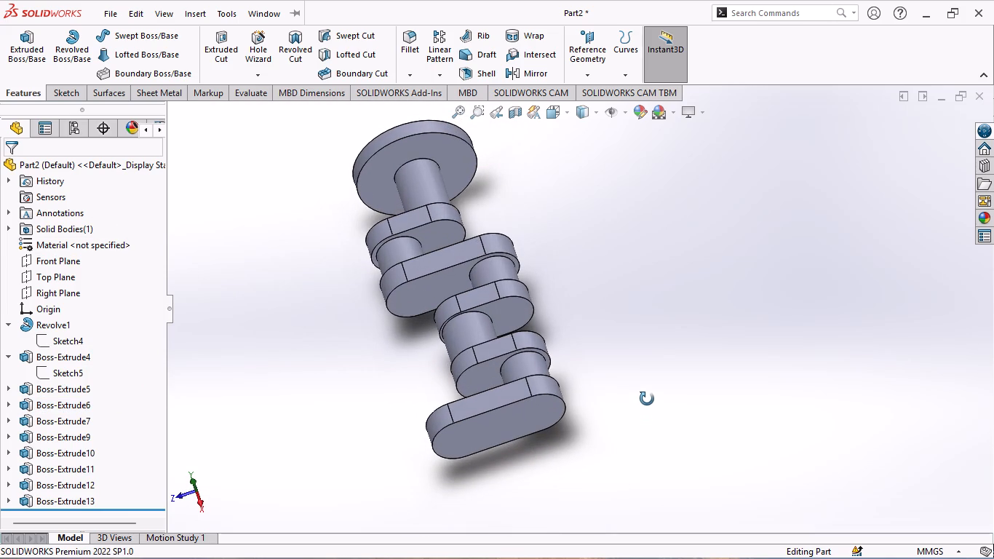
{"action": "middle_click_drag", "start_coordinate": [647, 399], "coordinate": [602, 293]}
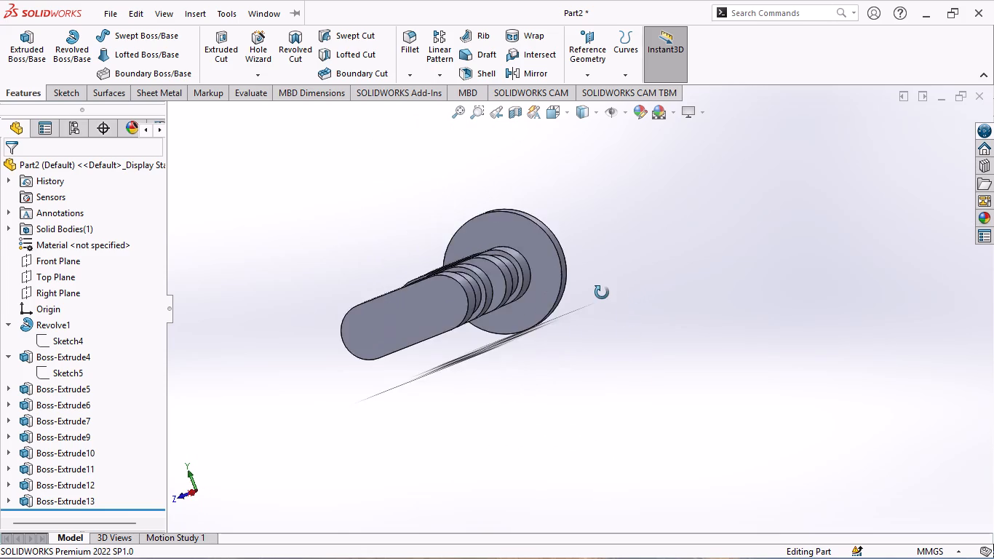
{"action": "middle_click_drag", "start_coordinate": [602, 293], "coordinate": [640, 341]}
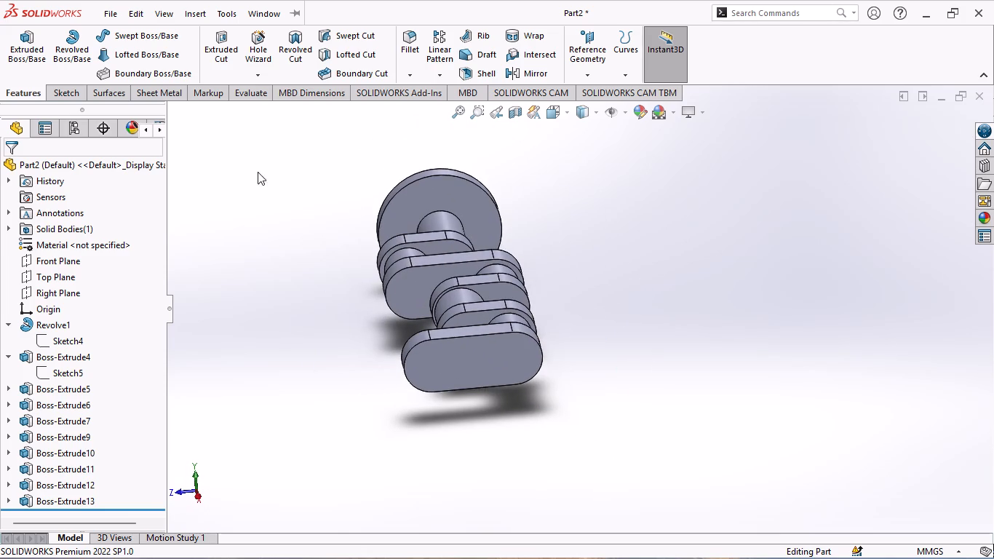
On the new end web's outer face, sketch a circle of about 19.4 mm radius centred on the end arc's centre opposite the last pin, 40 mm from the origin.
{"action": "left_click", "coordinate": [432, 362]}
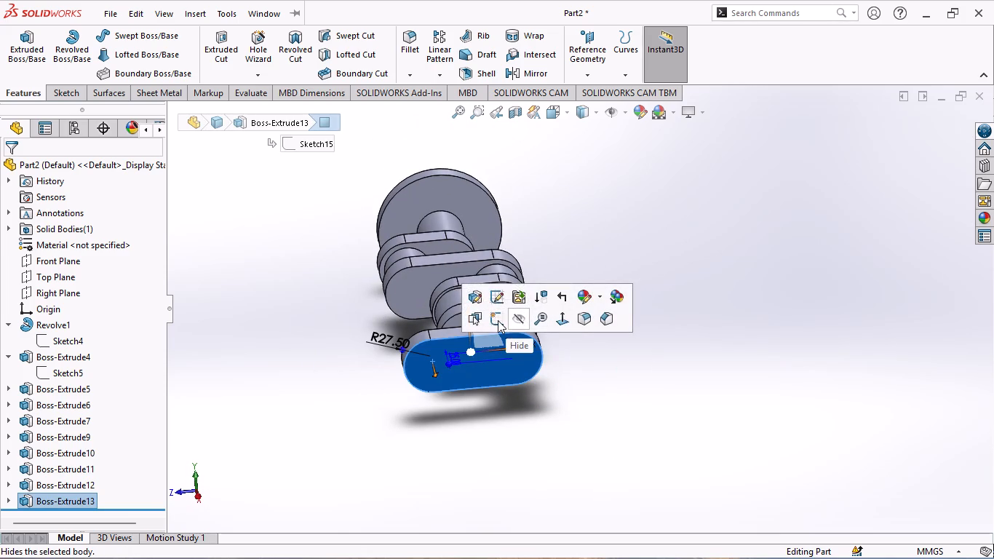
{"action": "left_click", "coordinate": [498, 320]}
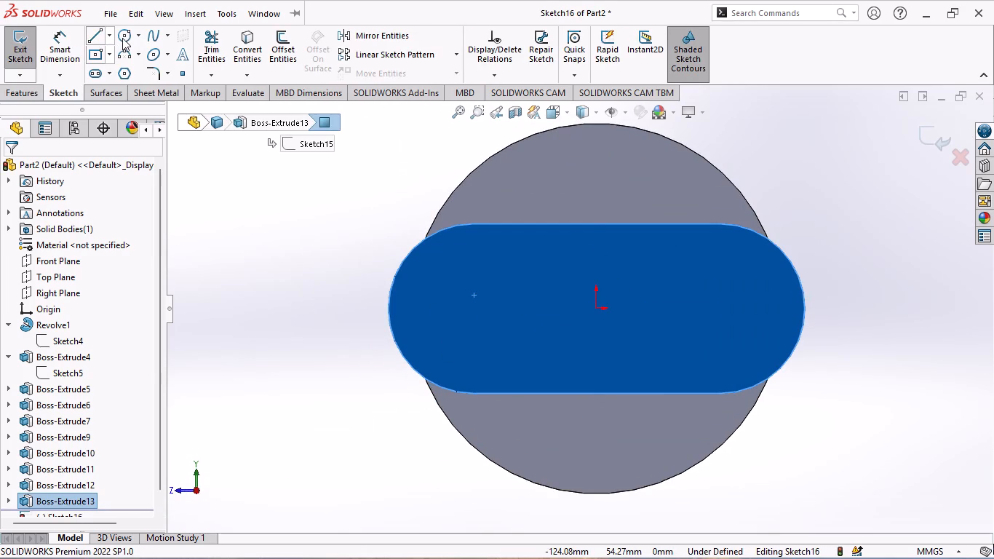
{"action": "left_click", "coordinate": [123, 34]}
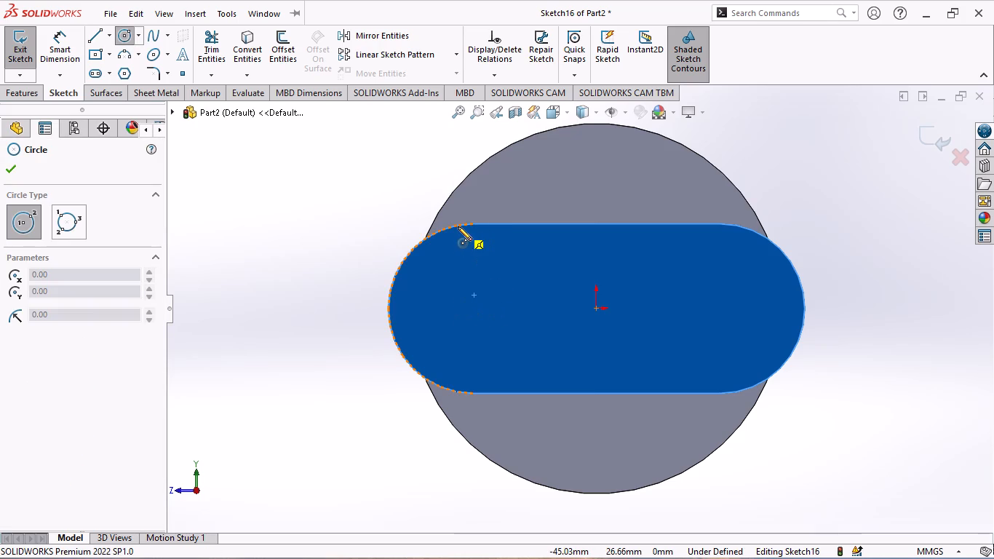
{"action": "left_click", "coordinate": [475, 309]}
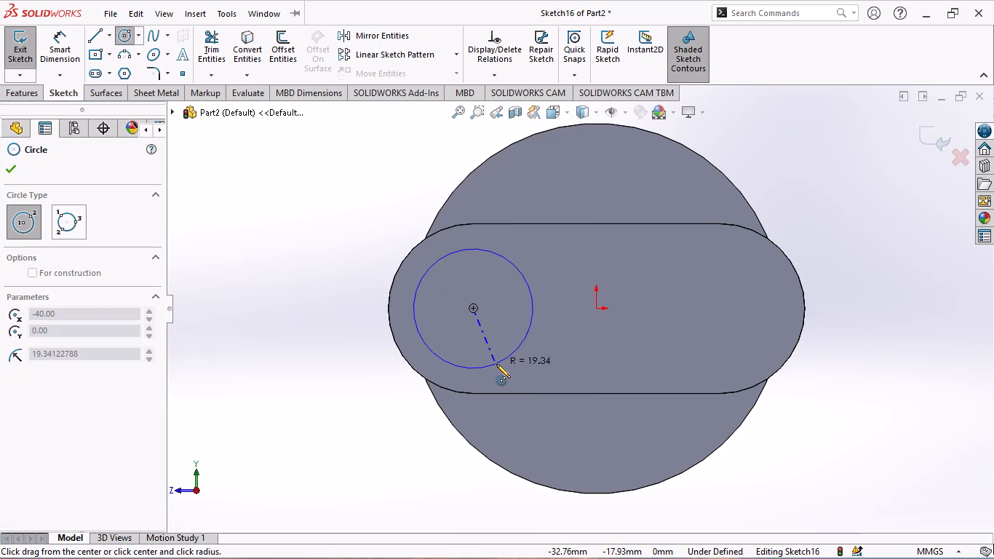
{"action": "left_click", "coordinate": [496, 364]}
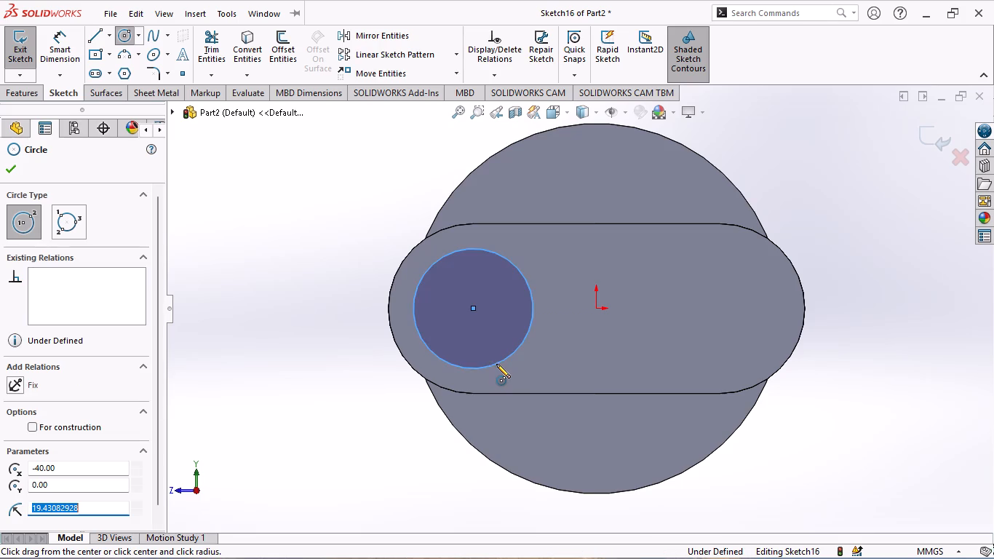
Dimension the circle on the end web's outer face with a diameter of 40 mm.
{"action": "left_click", "coordinate": [64, 50]}
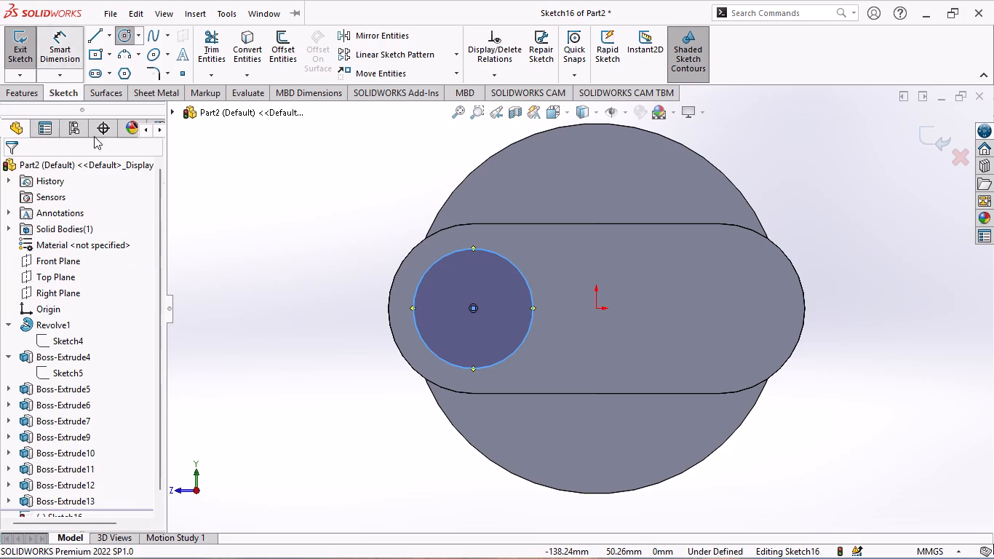
{"action": "left_click", "coordinate": [417, 279]}
{"action": "left_click", "coordinate": [333, 293]}
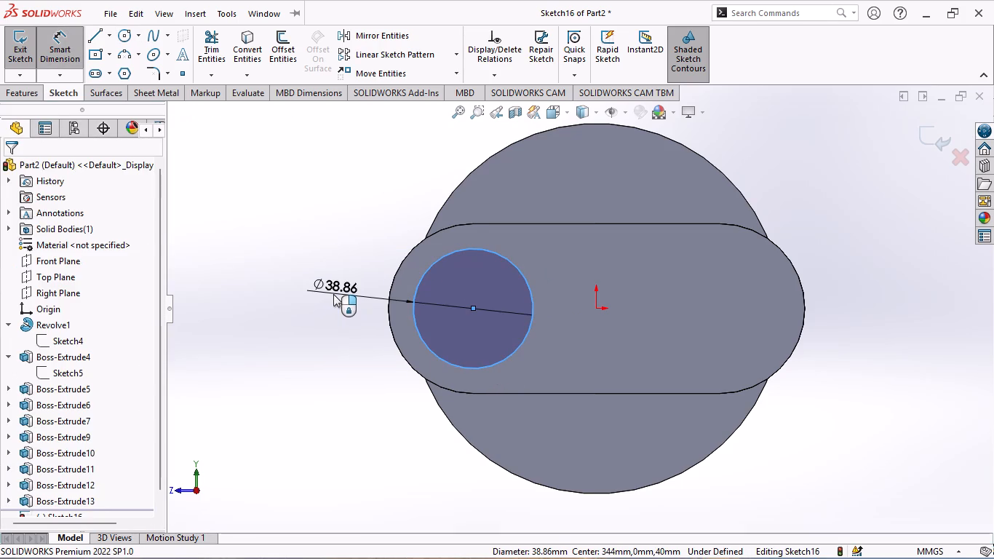
{"action": "type", "text": "40"}
{"action": "key", "text": "Return"}
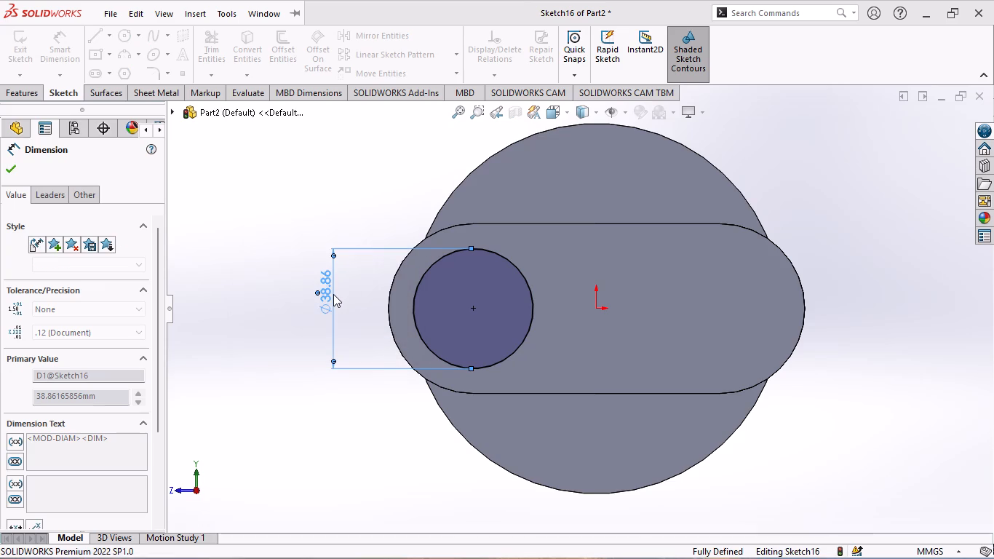
{"action": "left_click", "coordinate": [4, 165]}
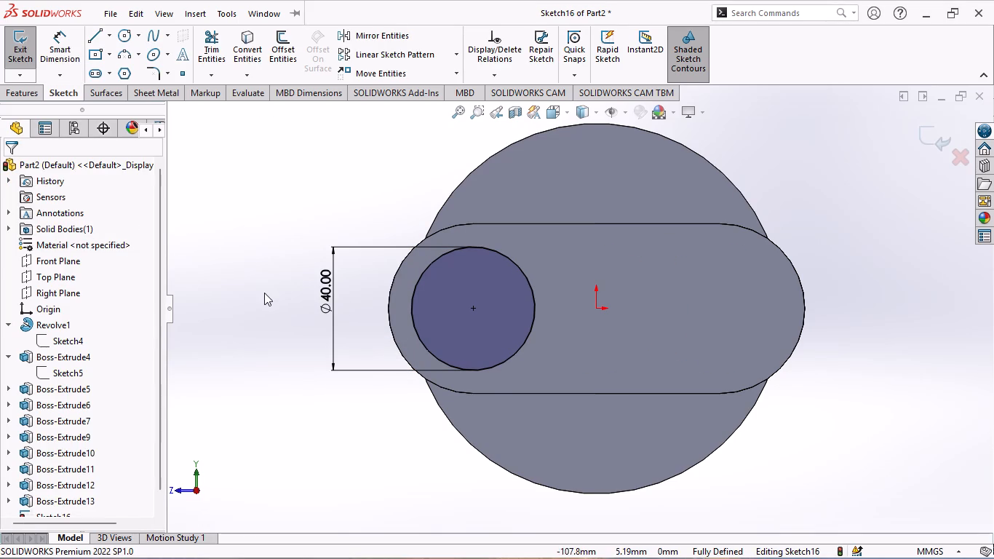
Extrude the 40 mm circle outward from the end web as a 35 mm blind boss, merged with the body.
{"action": "middle_click_drag", "start_coordinate": [368, 183], "coordinate": [367, 213]}
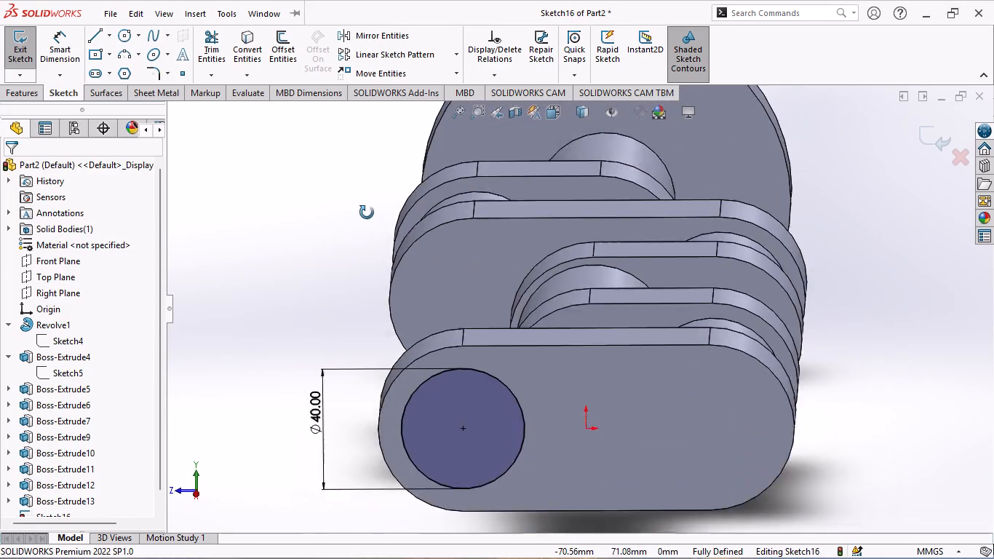
{"action": "middle_click_drag", "start_coordinate": [367, 213], "coordinate": [367, 202]}
{"action": "scroll", "coordinate": [370, 213], "scroll_direction": "up", "scroll_amount": 1}
{"action": "middle_click", "coordinate": [370, 213]}
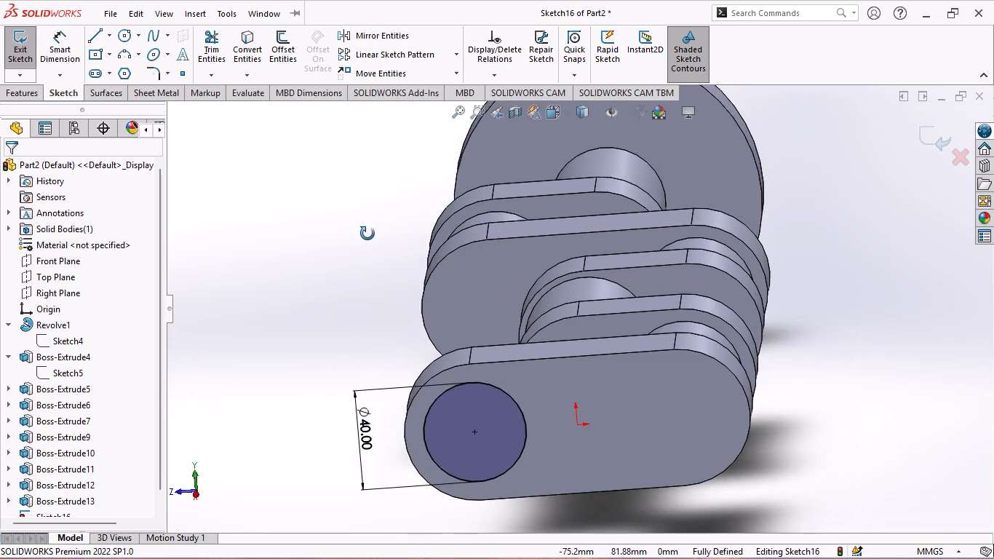
{"action": "scroll", "coordinate": [371, 239], "scroll_direction": "up", "scroll_amount": 1}
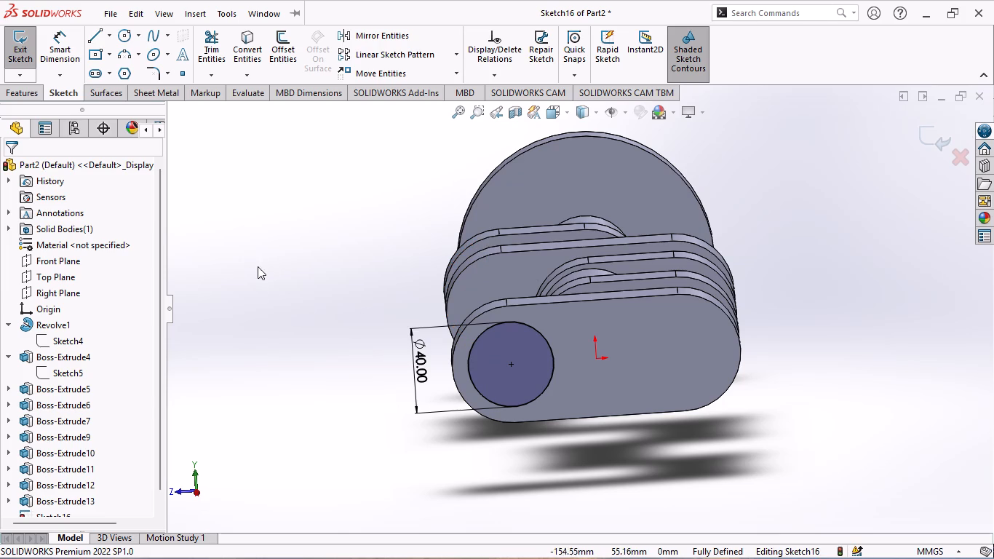
{"action": "left_click", "coordinate": [23, 95]}
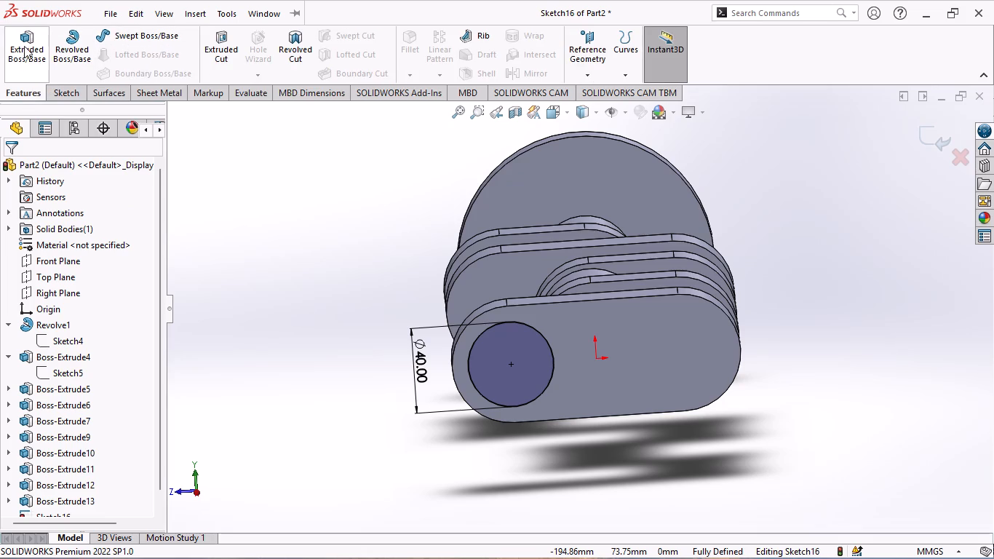
{"action": "left_click", "coordinate": [24, 46]}
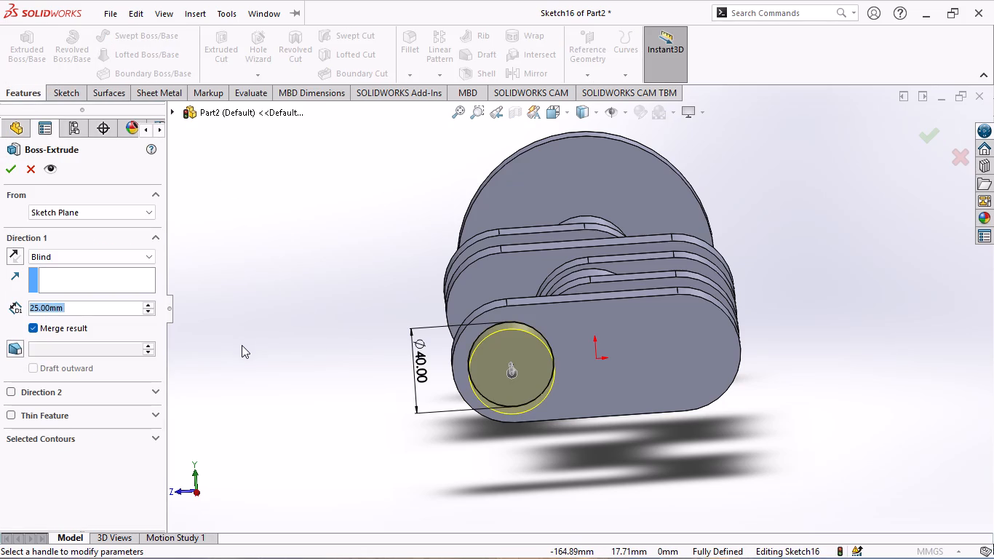
{"action": "type", "text": "35"}
{"action": "key", "text": "Return"}
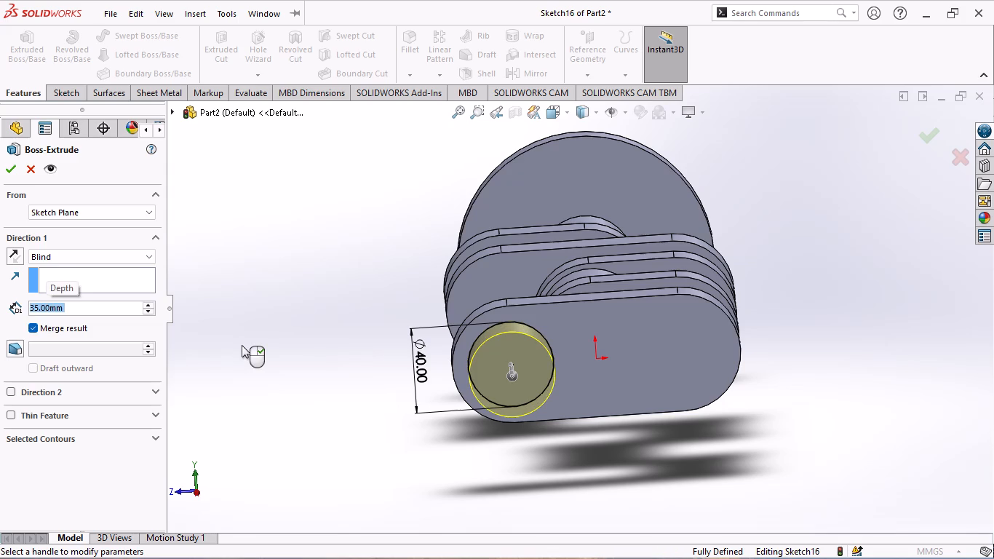
{"action": "left_click", "coordinate": [12, 168]}
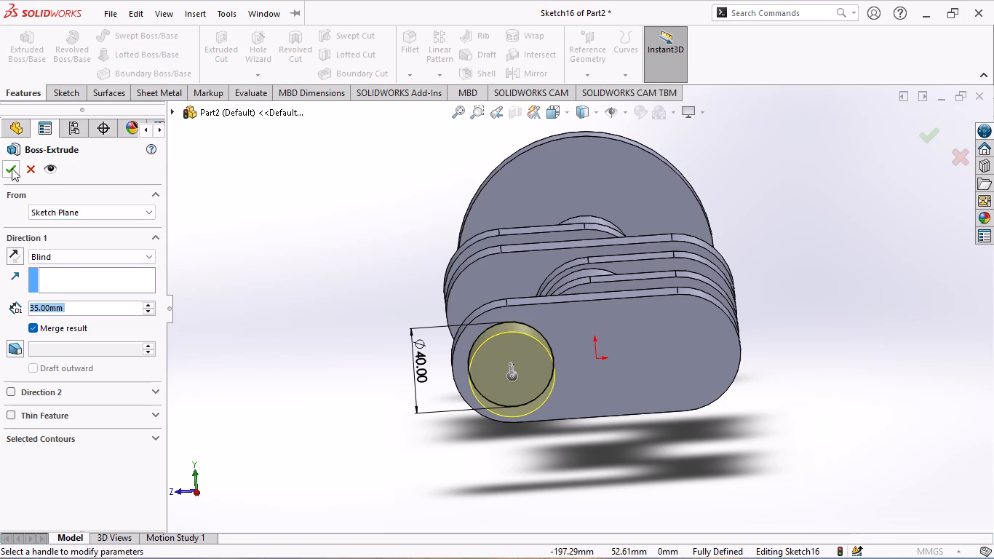
Inspect the crankshaft from several angles and check the dimensions of the middle short web and the adjoining central journal.
{"action": "middle_click_drag", "start_coordinate": [279, 316], "coordinate": [329, 343]}
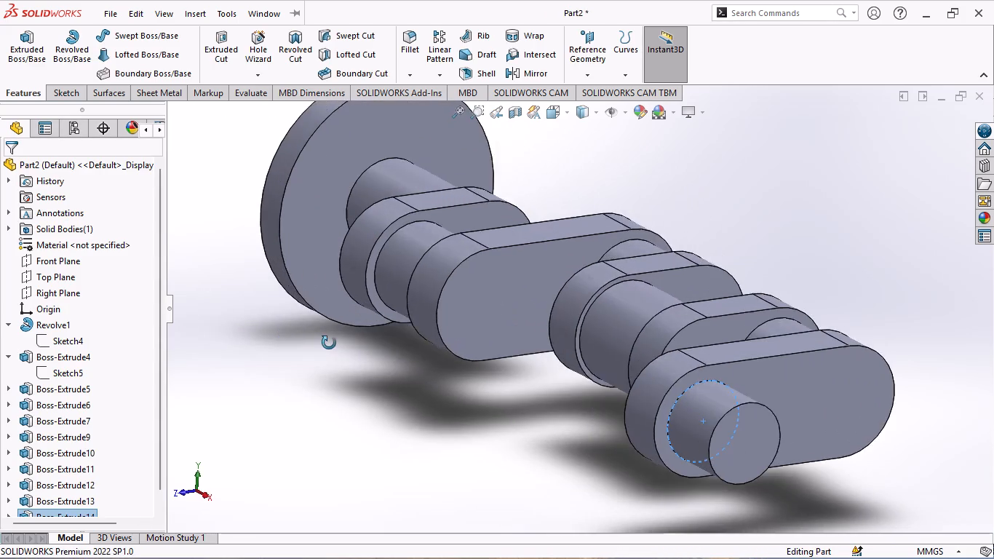
{"action": "middle_click_drag", "start_coordinate": [329, 343], "coordinate": [370, 440]}
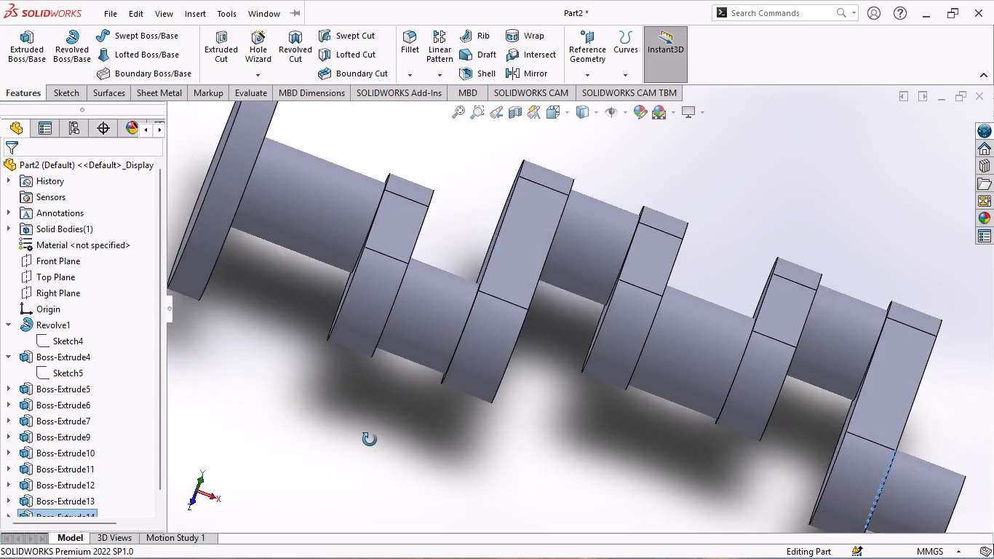
{"action": "middle_click_drag", "start_coordinate": [370, 440], "coordinate": [255, 360]}
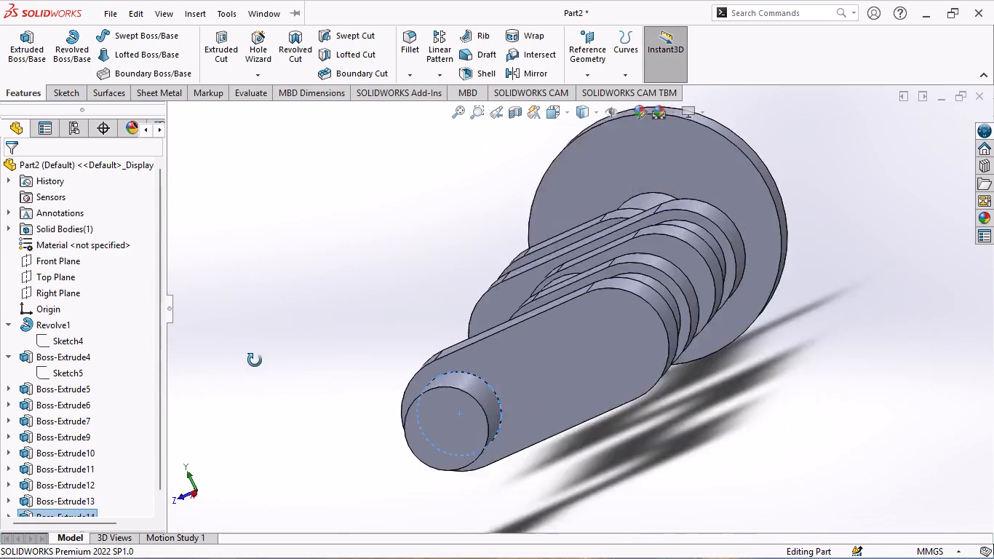
{"action": "middle_click_drag", "start_coordinate": [255, 360], "coordinate": [311, 497]}
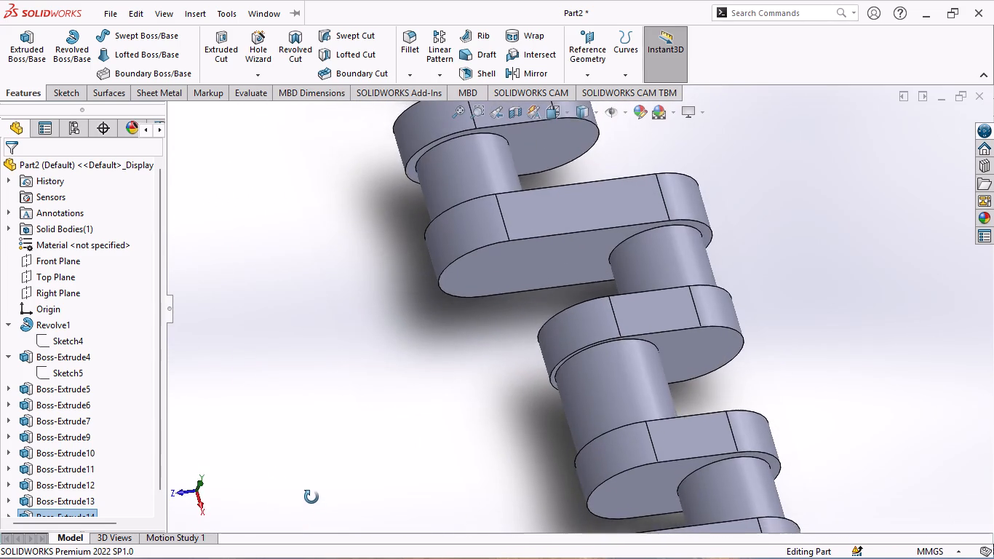
{"action": "middle_click_drag", "start_coordinate": [311, 497], "coordinate": [308, 434]}
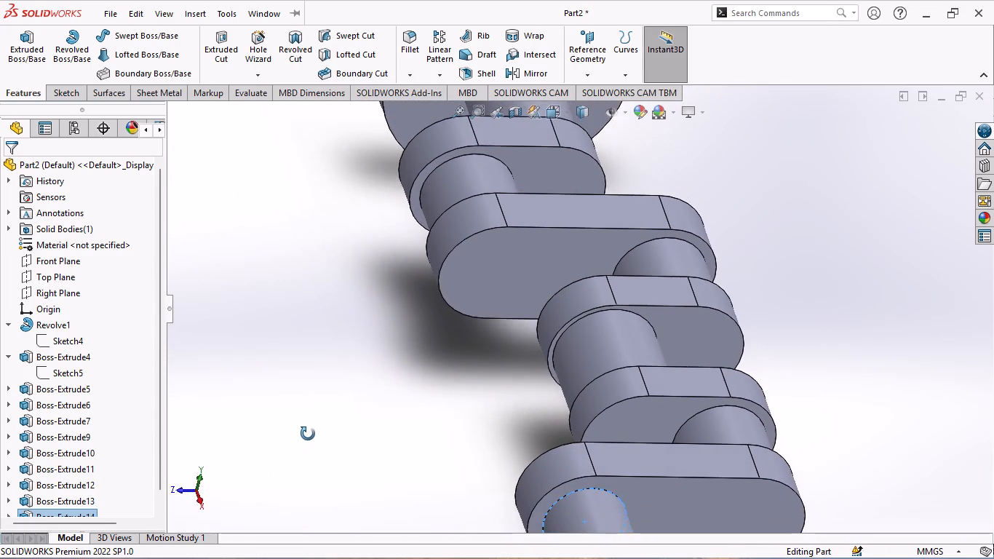
{"action": "middle_click_drag", "start_coordinate": [308, 434], "coordinate": [301, 440]}
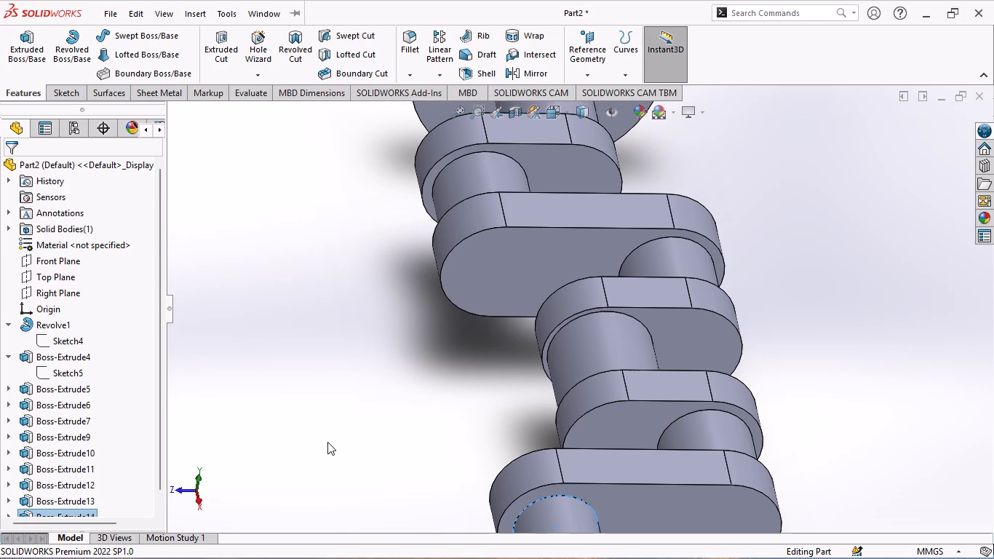
{"action": "scroll", "coordinate": [327, 442], "scroll_direction": "up", "scroll_amount": 2}
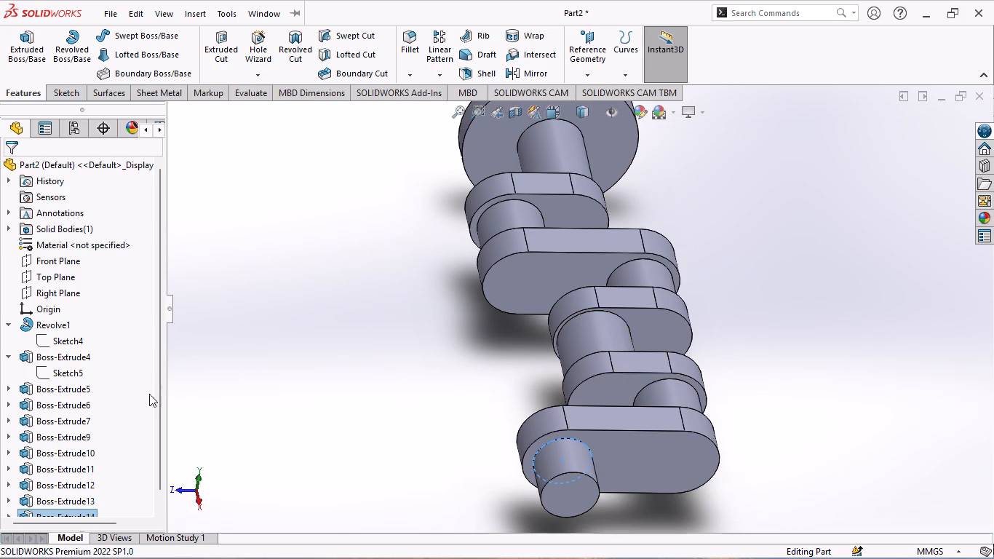
{"action": "left_click", "coordinate": [68, 434]}
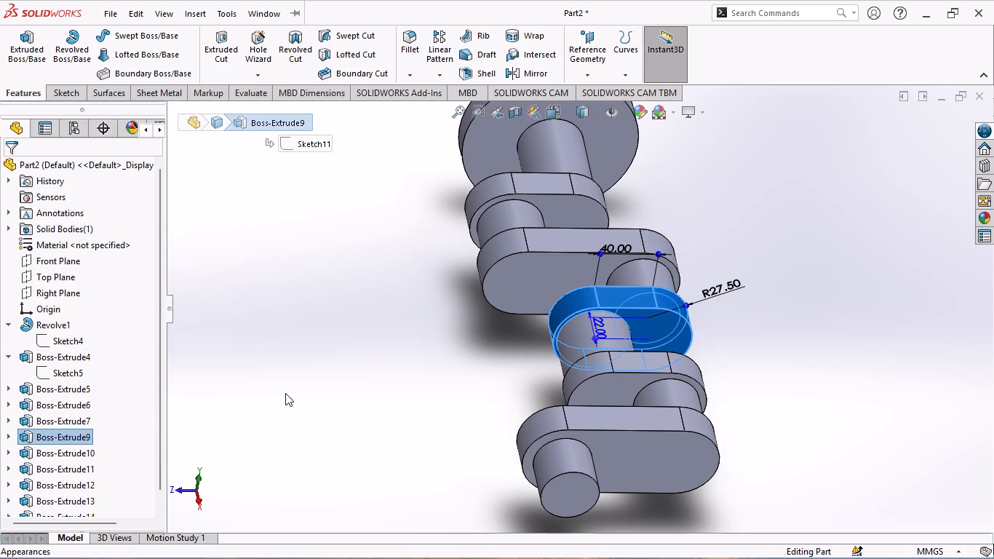
{"action": "left_click", "coordinate": [74, 455]}
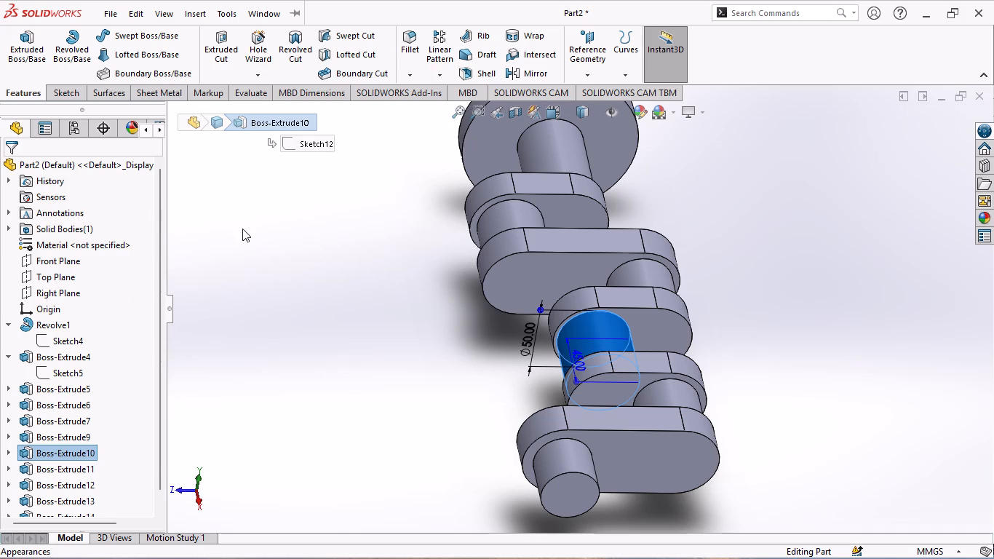
{"action": "left_click", "coordinate": [314, 258]}
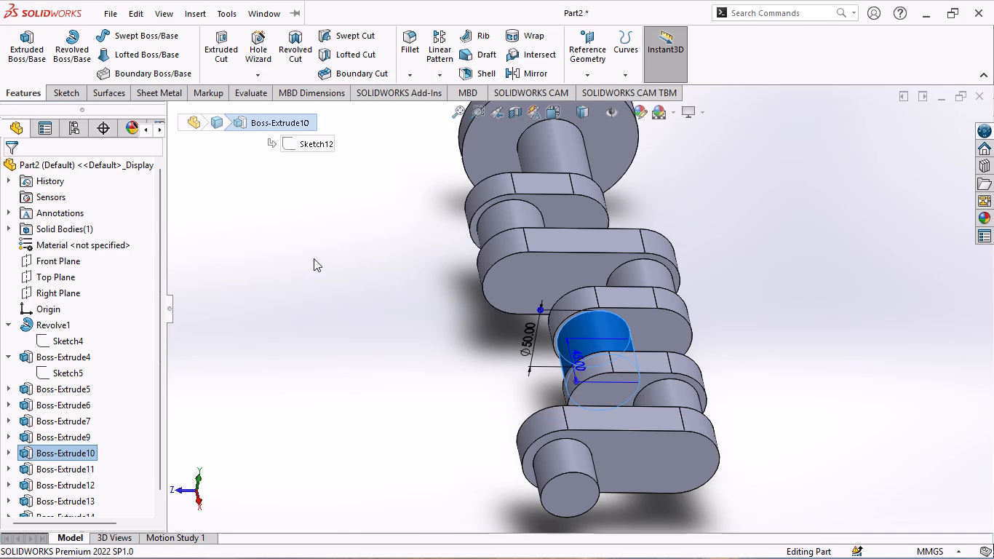
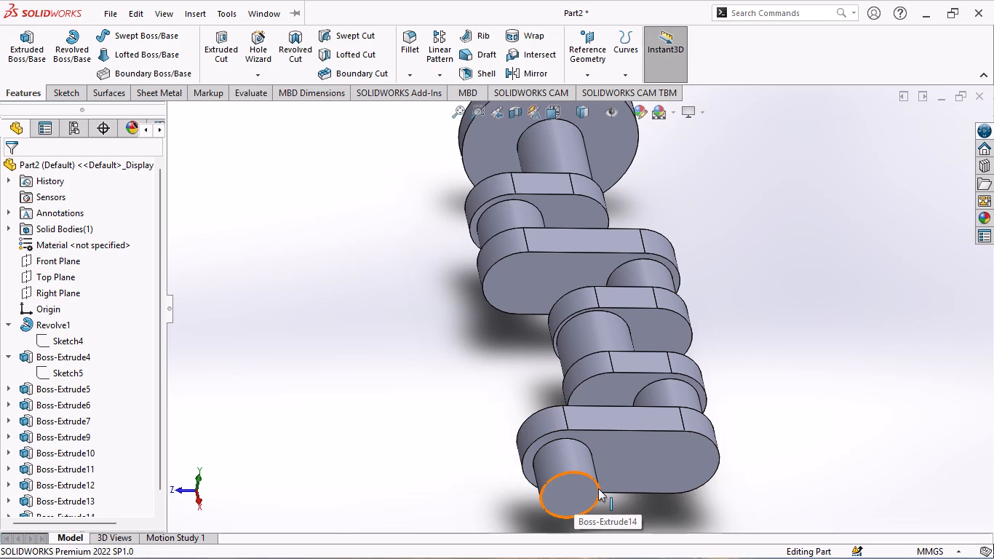
Set the diameter of the shaft's end pin, Boss-Extrude14, to 45 mm.
{"action": "scroll", "coordinate": [78, 427], "scroll_direction": "down", "scroll_amount": 3}
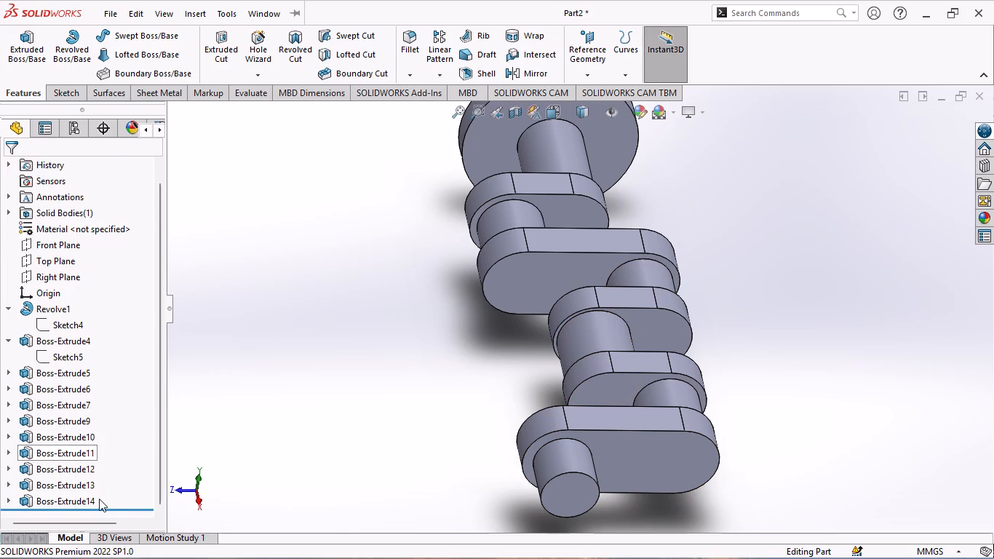
{"action": "left_click", "coordinate": [81, 498]}
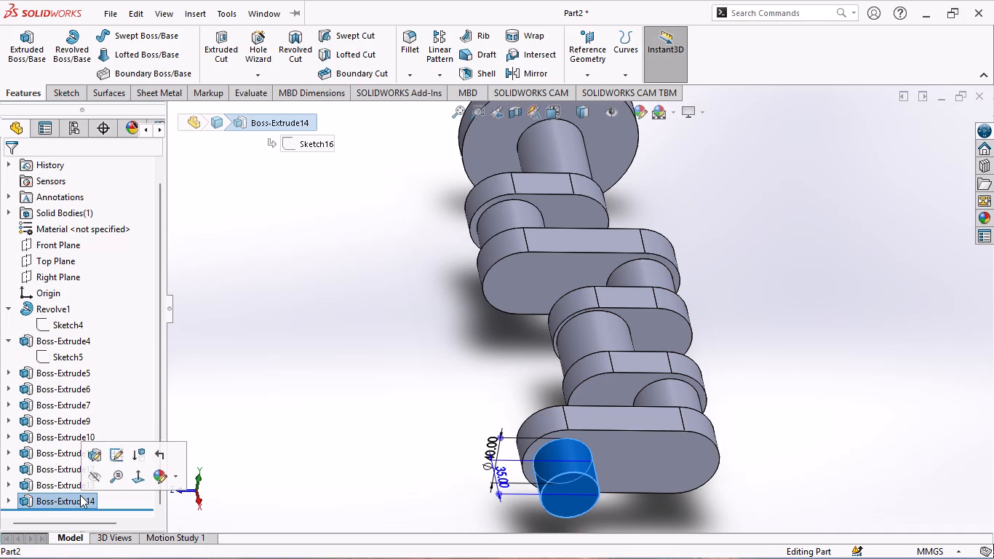
{"action": "left_click", "coordinate": [97, 459]}
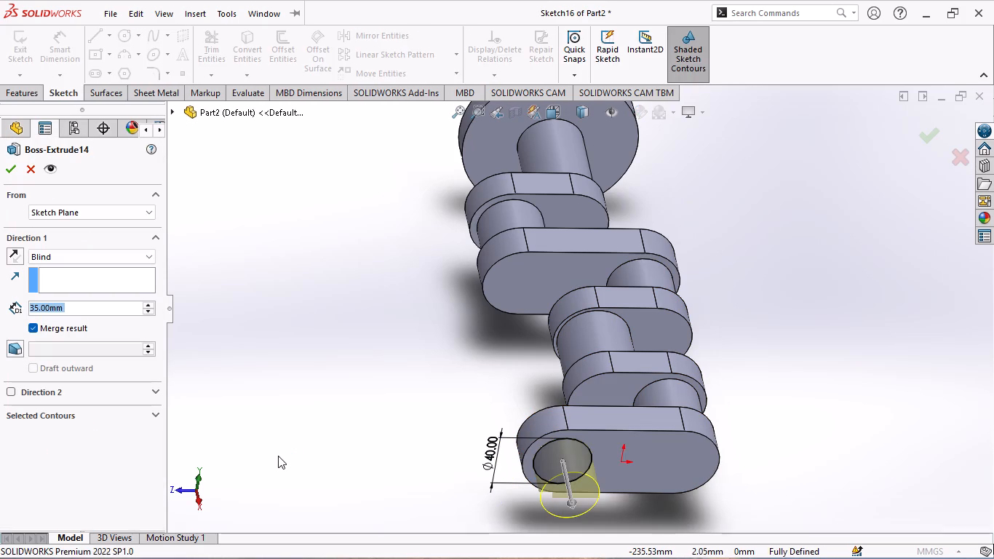
{"action": "left_click", "coordinate": [13, 168]}
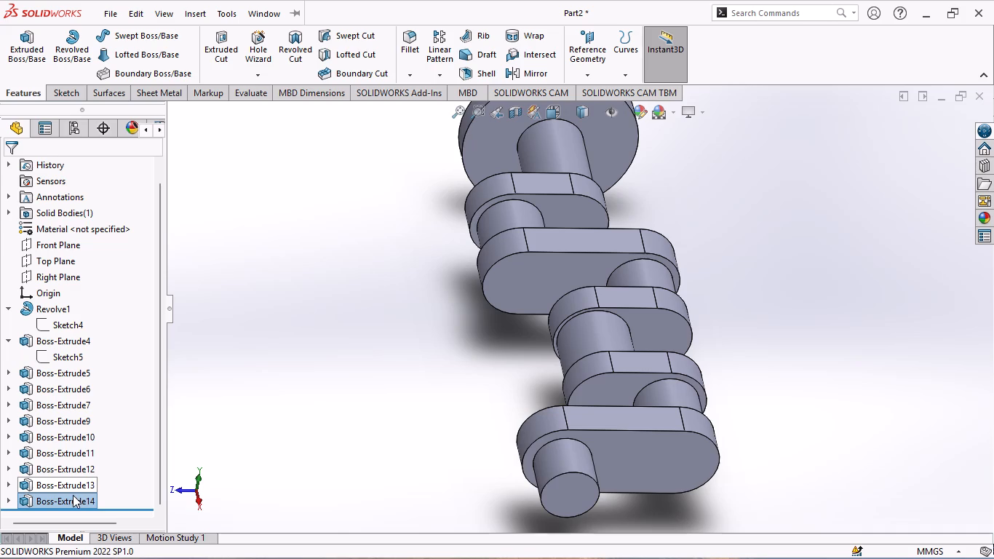
{"action": "left_click", "coordinate": [71, 497]}
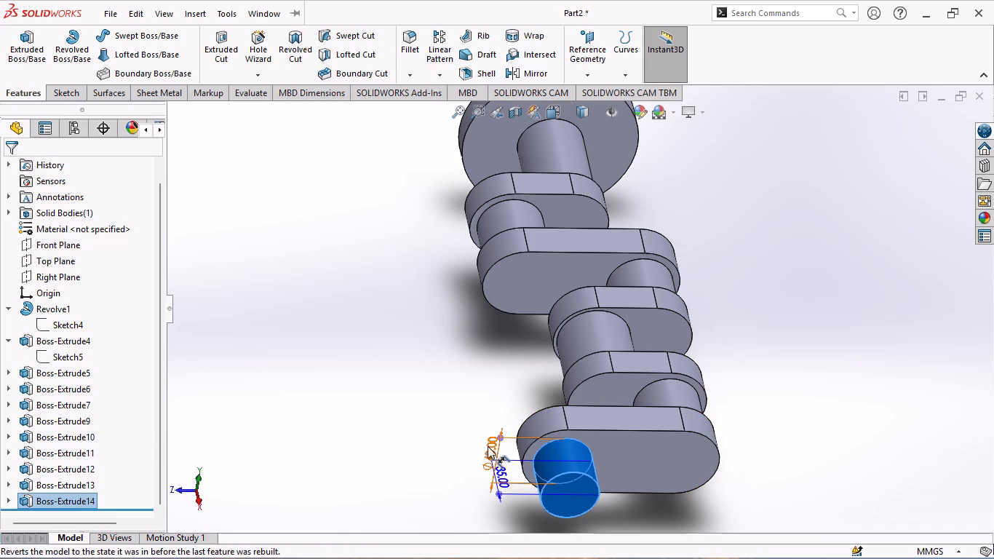
{"action": "double_click", "coordinate": [492, 445]}
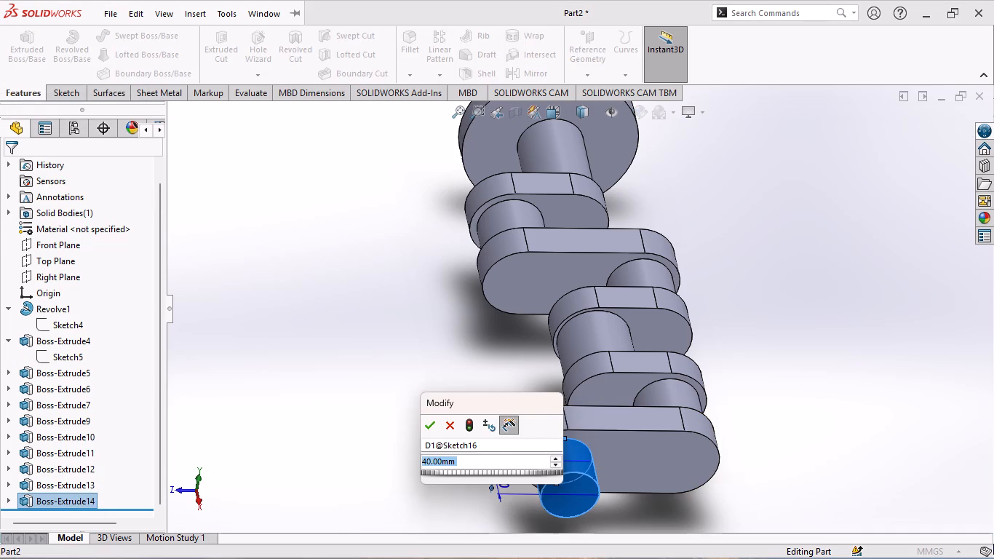
{"action": "type", "text": "45"}
{"action": "key", "text": "Return"}
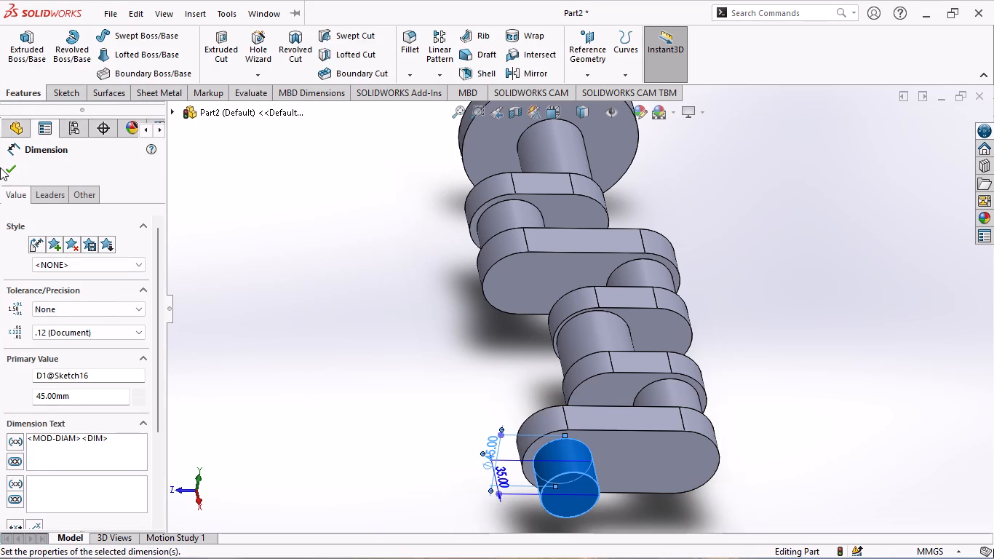
{"action": "left_click", "coordinate": [7, 164]}
{"action": "scroll", "coordinate": [331, 370], "scroll_direction": "up", "scroll_amount": 1}
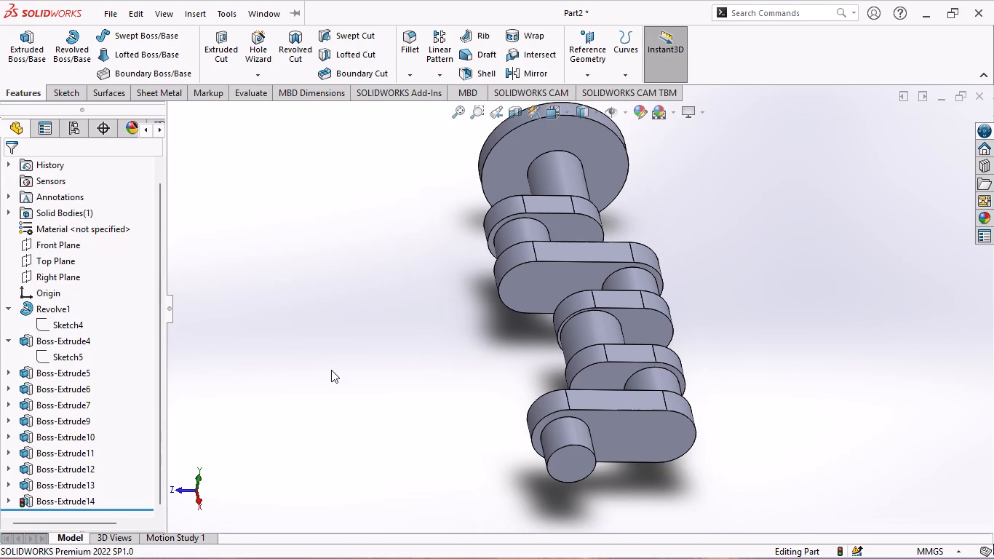
{"action": "left_click", "coordinate": [67, 497]}
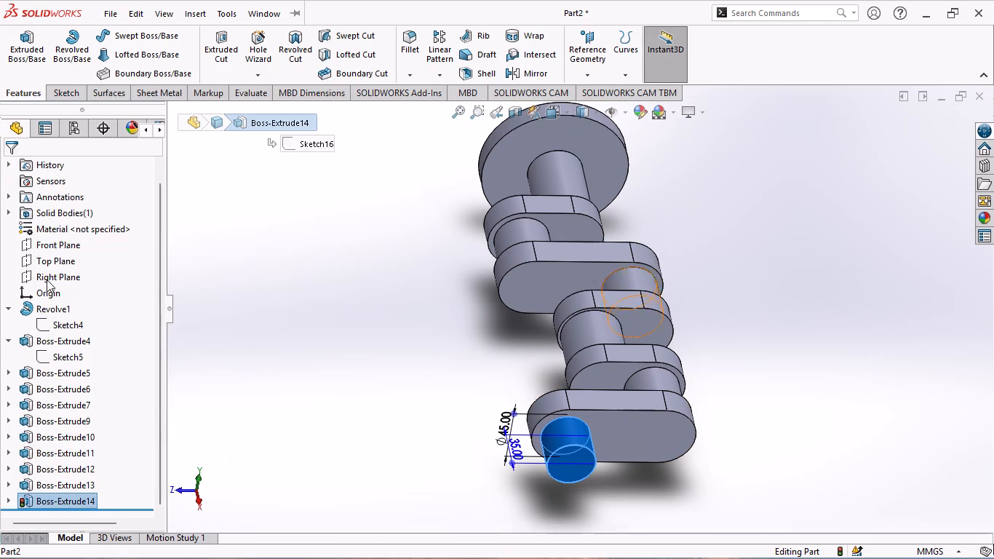
{"action": "left_click", "coordinate": [245, 284]}
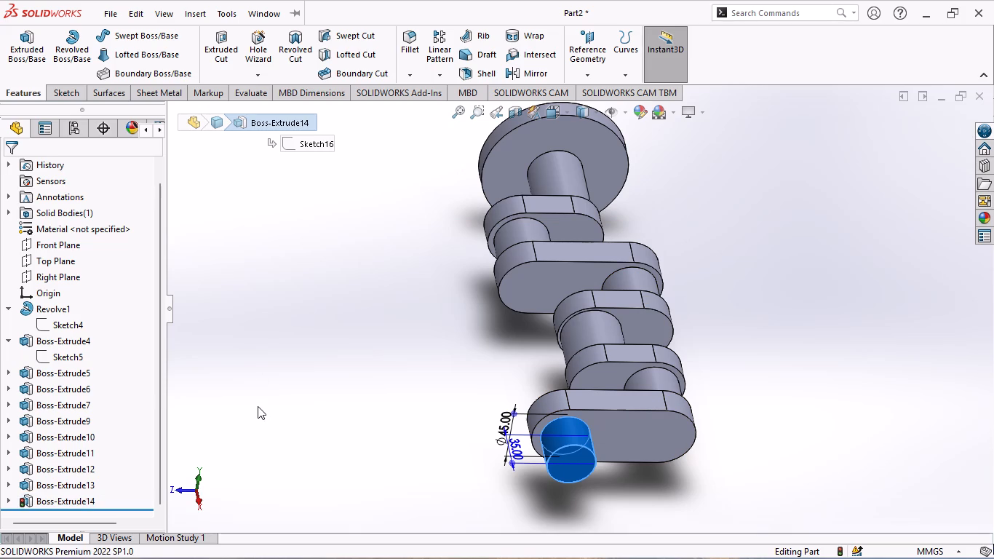
On the end pin's flat face, sketch a horizontal straight slot from the pin's centre, about 52 mm between centres and 28 mm wide.
{"action": "left_click", "coordinate": [27, 91]}
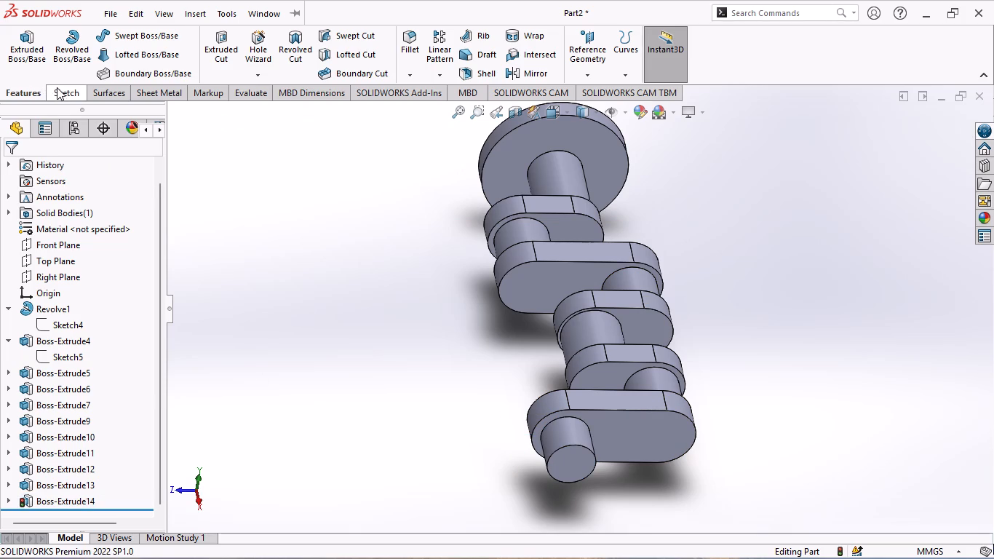
{"action": "left_click", "coordinate": [56, 87]}
{"action": "scroll", "coordinate": [362, 436], "scroll_direction": "up", "scroll_amount": 1}
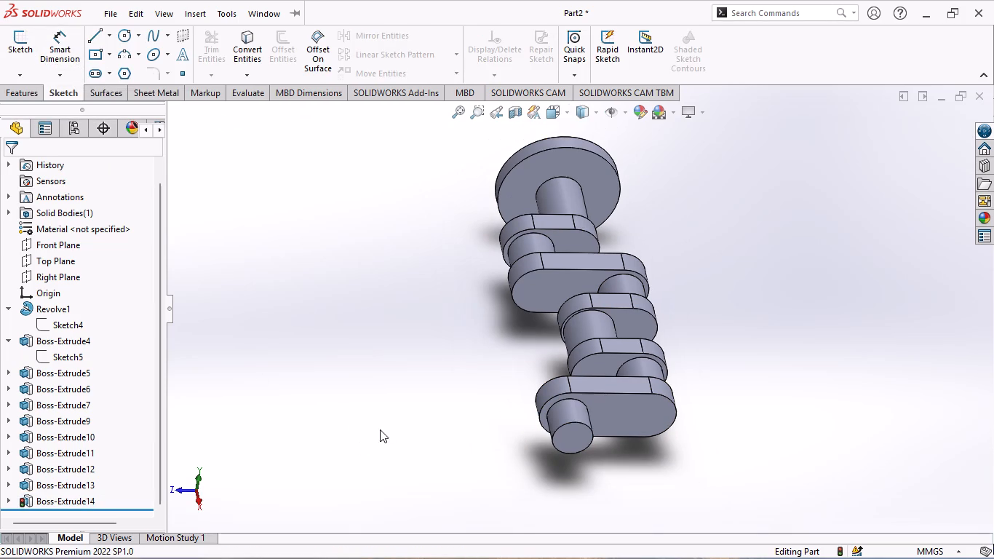
{"action": "middle_click_drag", "start_coordinate": [744, 458], "coordinate": [736, 378]}
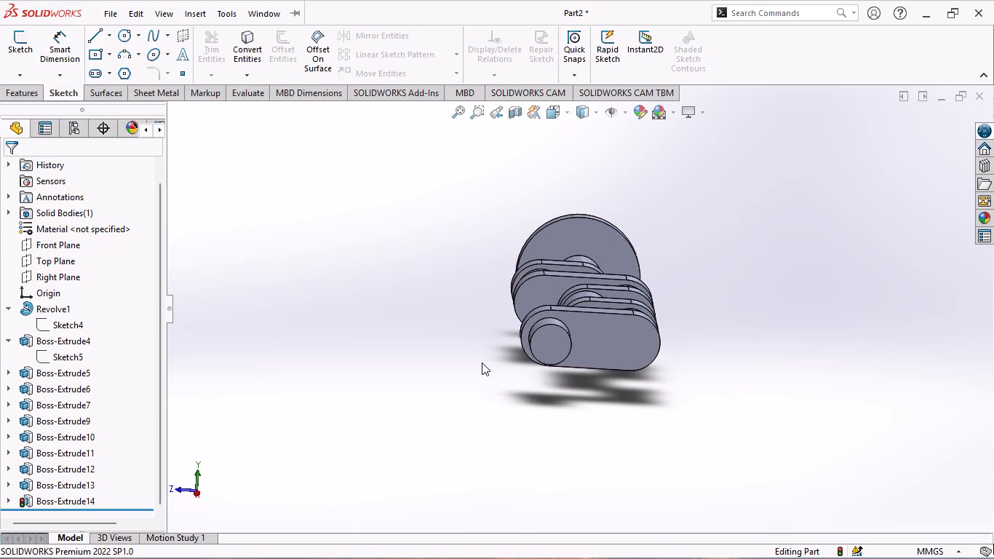
{"action": "left_click", "coordinate": [544, 336]}
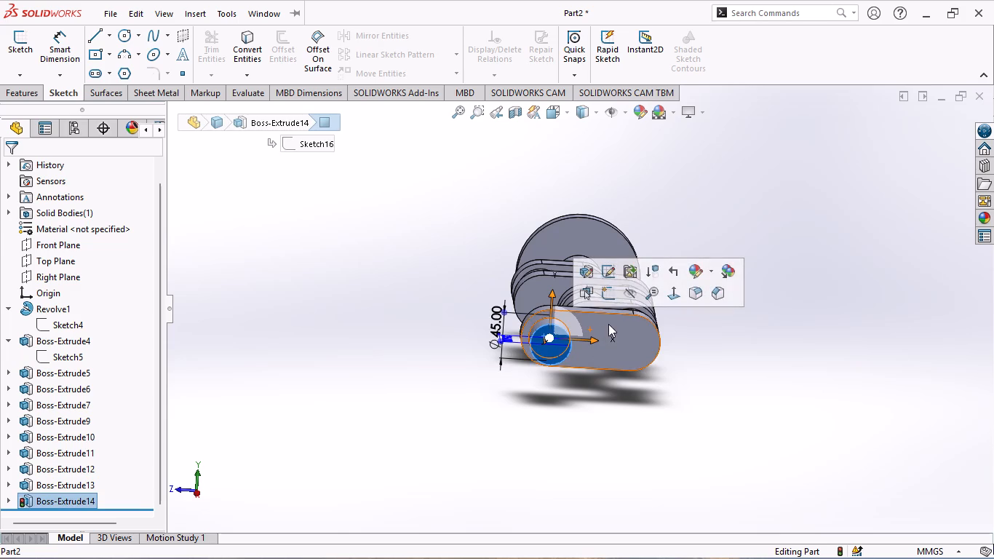
{"action": "left_click", "coordinate": [611, 293]}
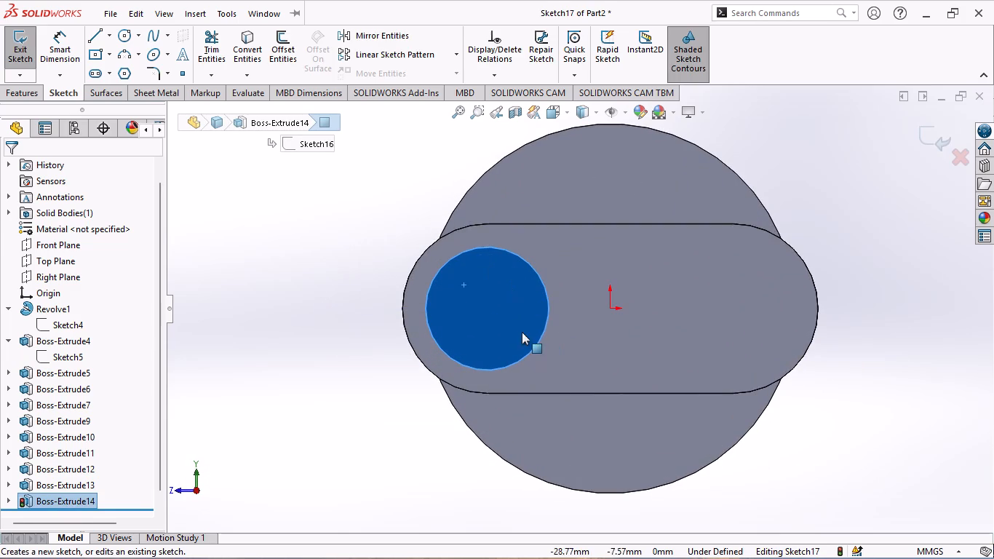
{"action": "left_click", "coordinate": [97, 71]}
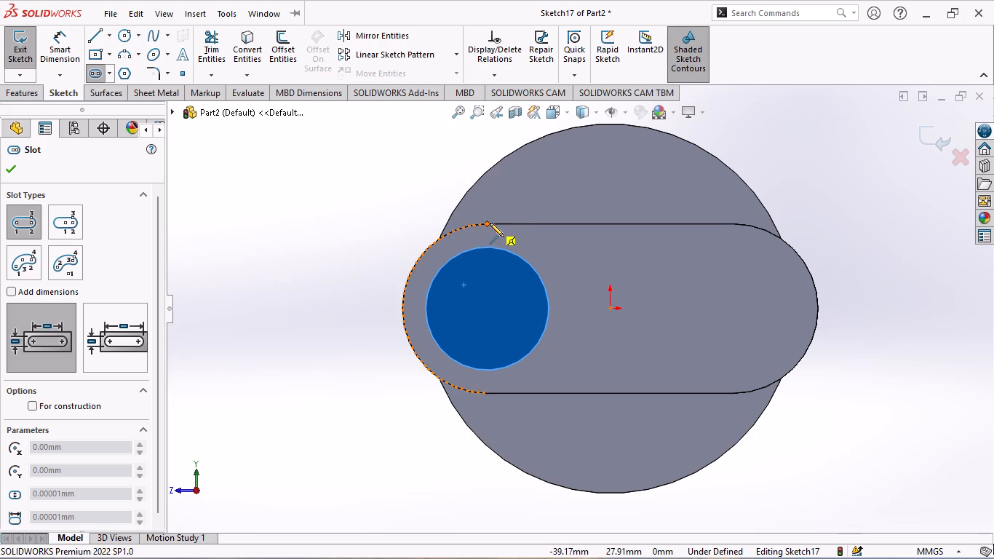
{"action": "left_click", "coordinate": [488, 309]}
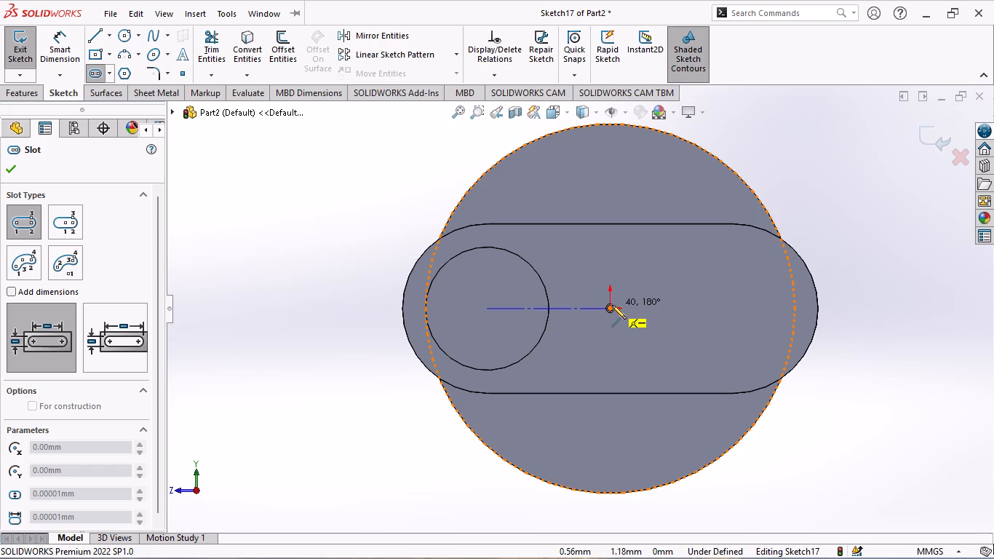
{"action": "left_click", "coordinate": [648, 306]}
{"action": "left_click", "coordinate": [666, 352]}
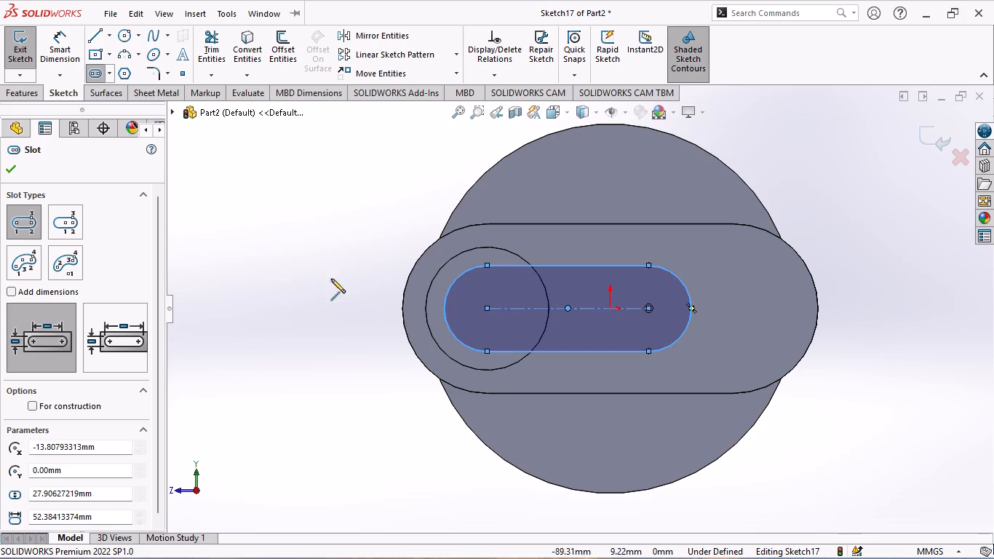
Dimension the slot to 40 mm between its arc centres and an end radius of 27.5 mm.
{"action": "left_click", "coordinate": [56, 50]}
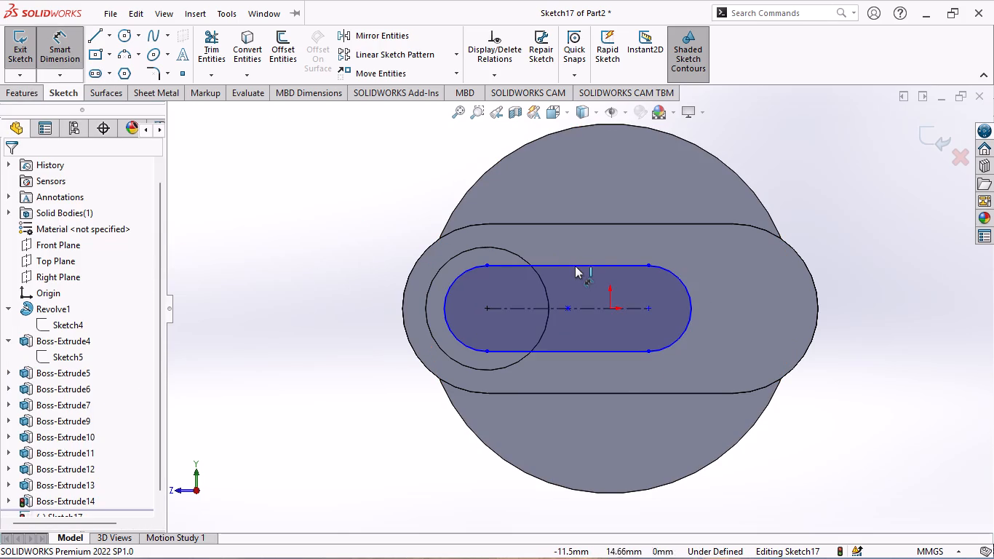
{"action": "left_click", "coordinate": [575, 264]}
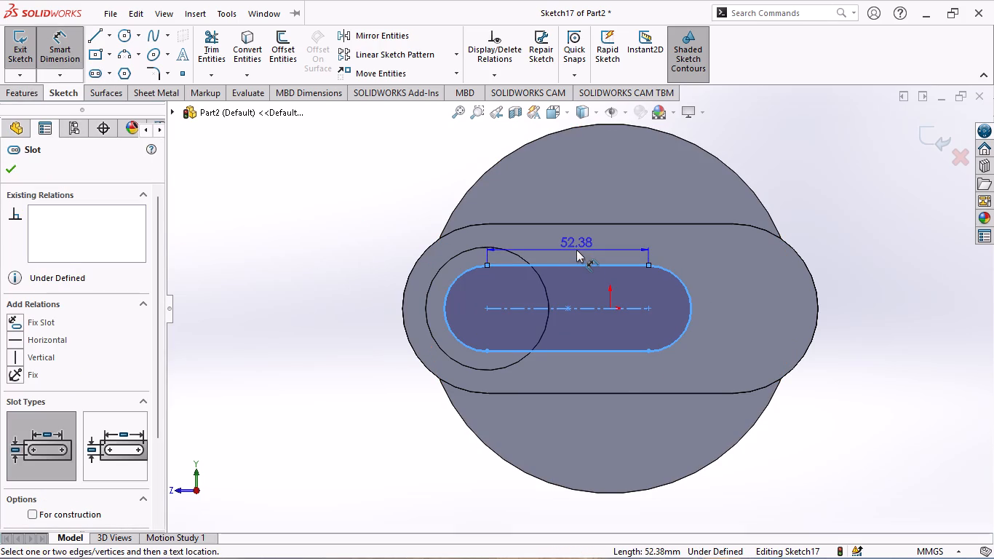
{"action": "left_click", "coordinate": [576, 250]}
{"action": "type", "text": "40"}
{"action": "key", "text": "Return"}
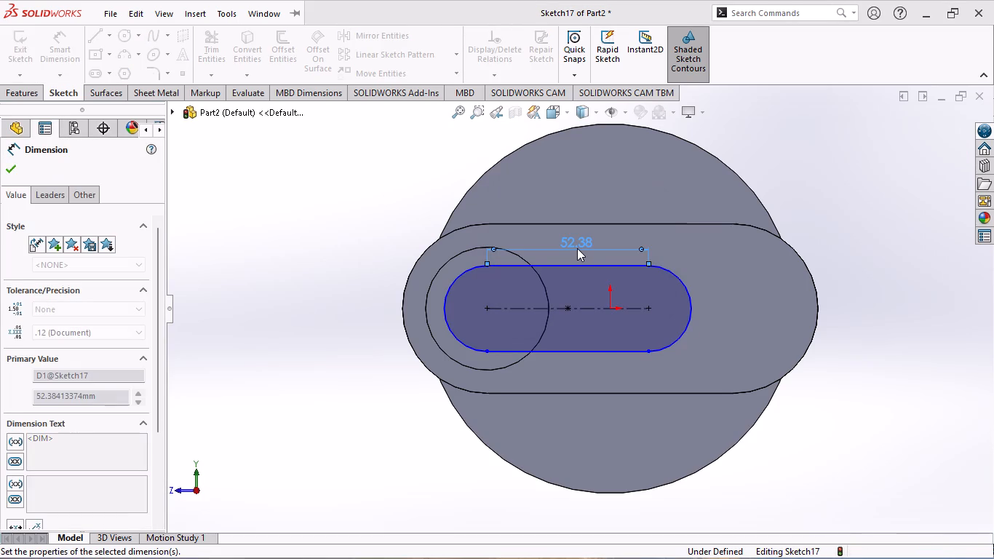
{"action": "left_click", "coordinate": [647, 286]}
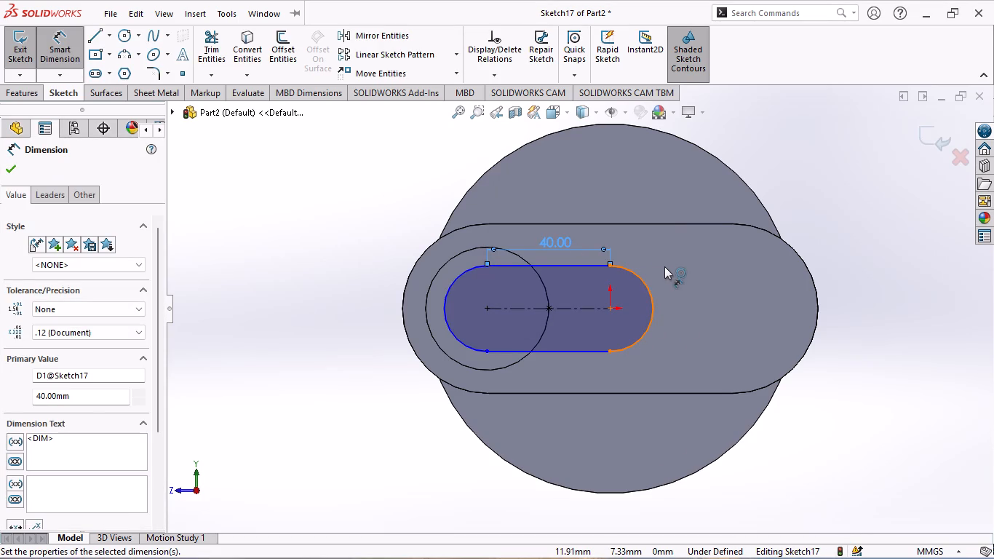
{"action": "left_click", "coordinate": [670, 259]}
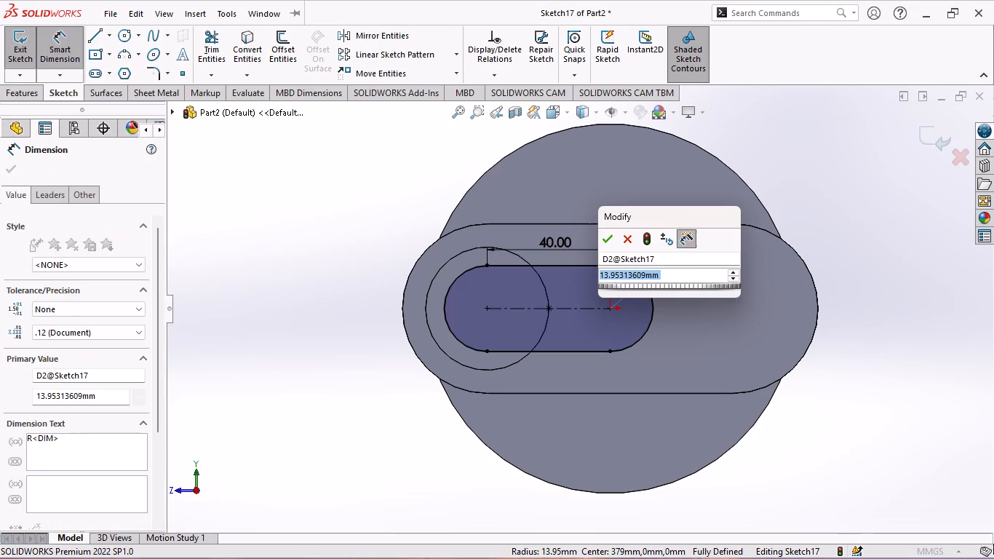
{"action": "type", "text": "22"}
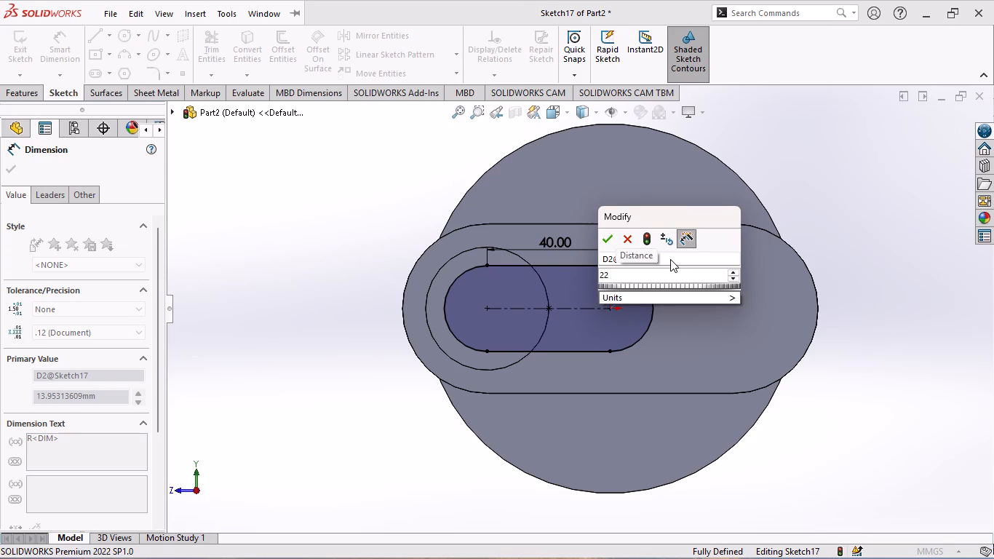
{"action": "key", "text": "BackSpace"}
{"action": "type", "text": "7.5"}
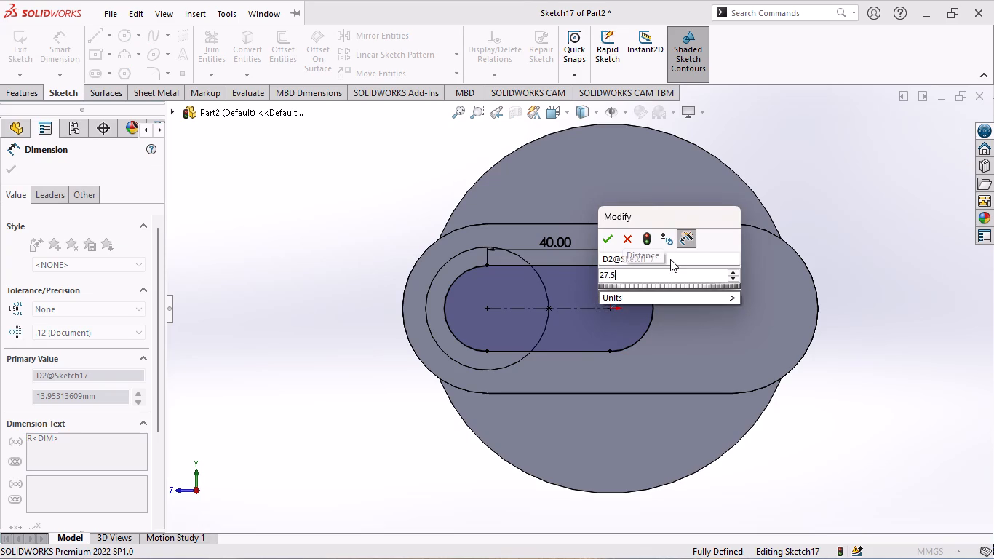
{"action": "key", "text": "Return"}
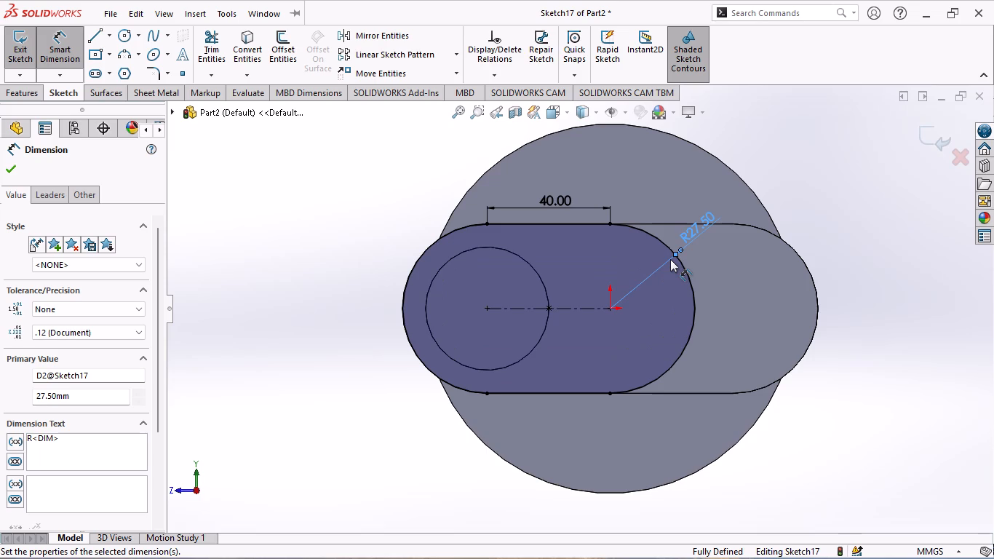
{"action": "left_click", "coordinate": [15, 166]}
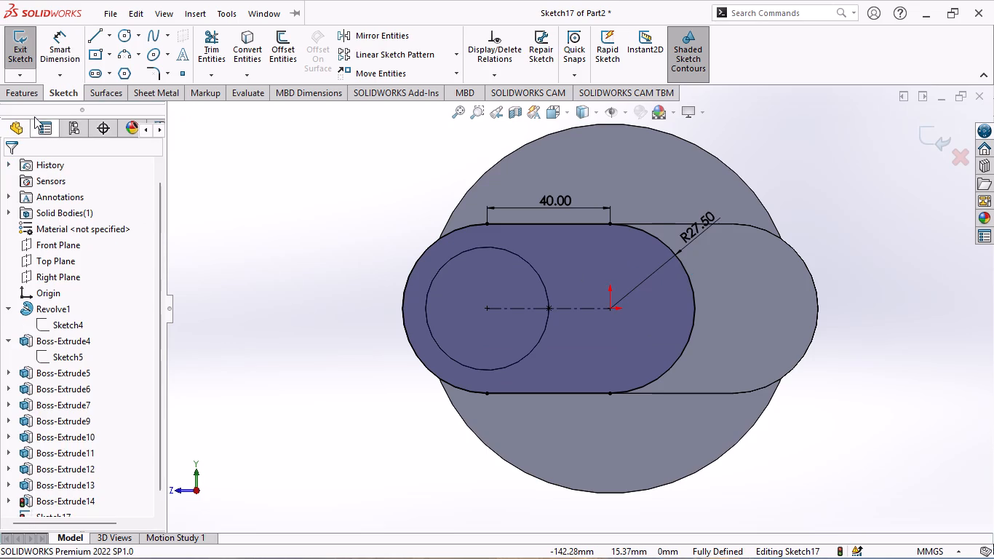
Extrude the slot profile as a blind boss 22 mm deep, merged with the crankshaft body, to form the end web.
{"action": "left_click", "coordinate": [15, 92]}
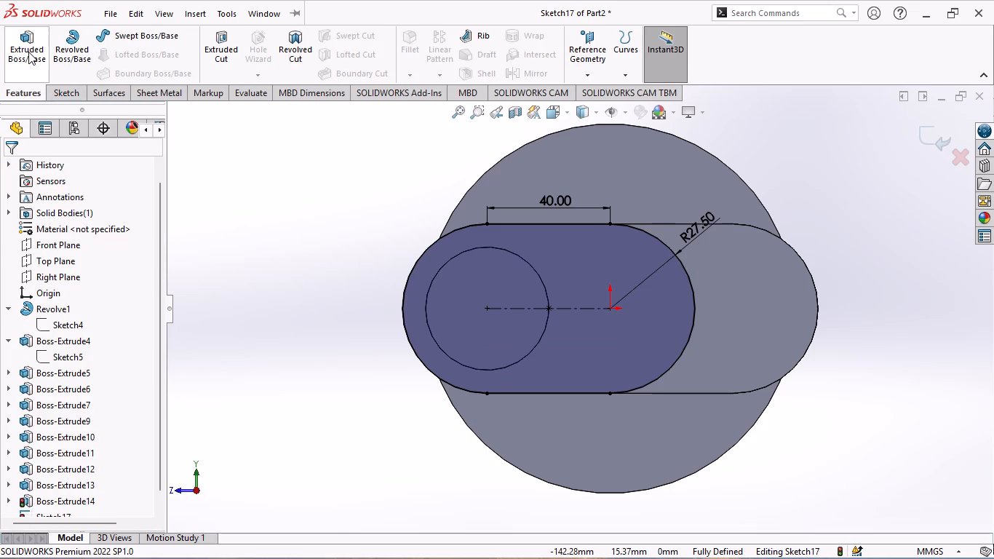
{"action": "left_click", "coordinate": [30, 51]}
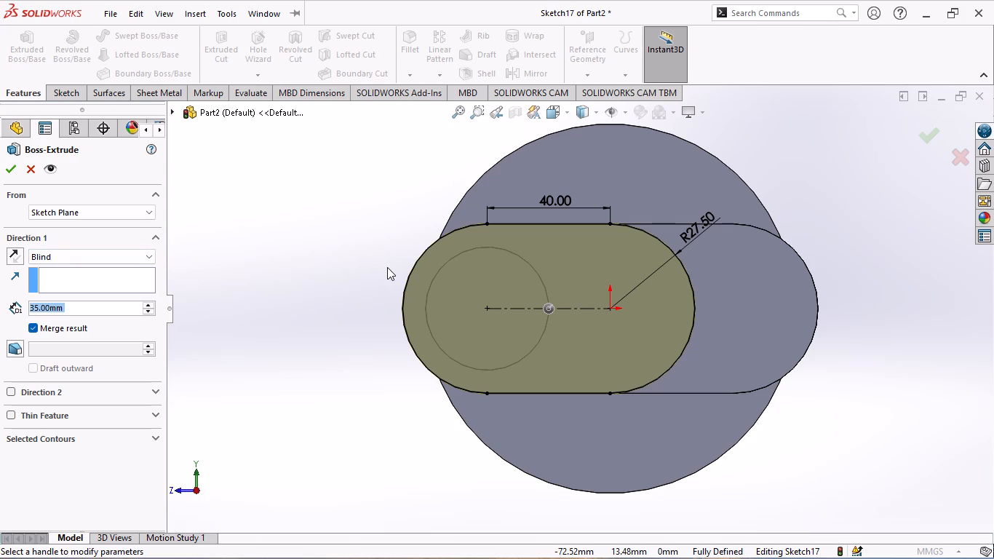
{"action": "type", "text": "22"}
{"action": "key", "text": "Return"}
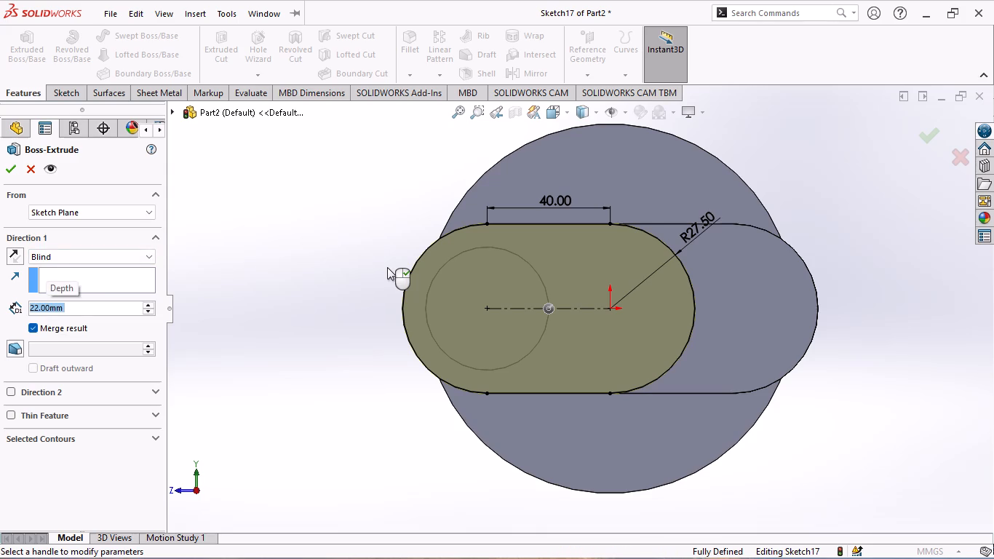
{"action": "left_click", "coordinate": [9, 166]}
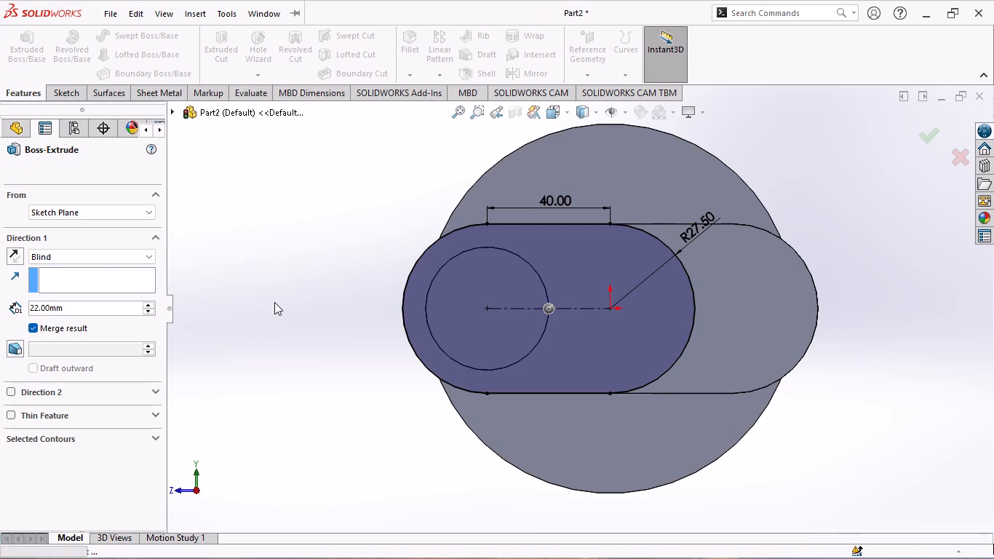
{"action": "scroll", "coordinate": [274, 302], "scroll_direction": "up", "scroll_amount": 1}
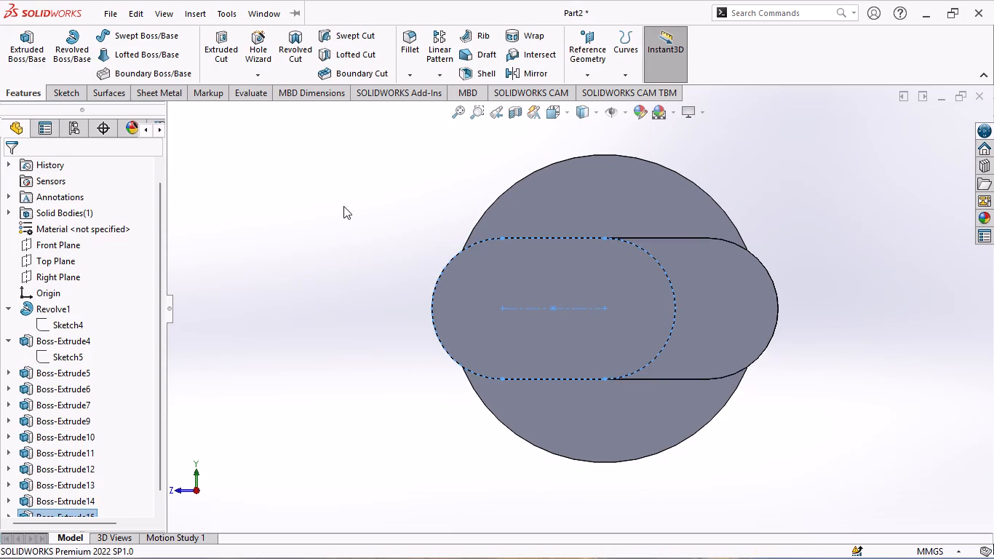
{"action": "middle_click_drag", "start_coordinate": [343, 206], "coordinate": [347, 276]}
{"action": "scroll", "coordinate": [354, 306], "scroll_direction": "up", "scroll_amount": 5}
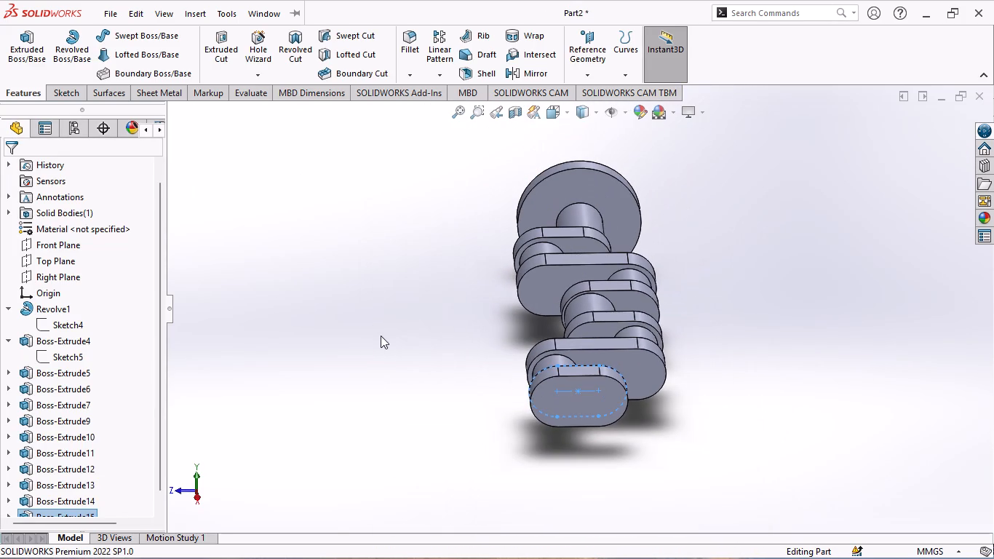
{"action": "middle_click_drag", "start_coordinate": [727, 330], "coordinate": [720, 459]}
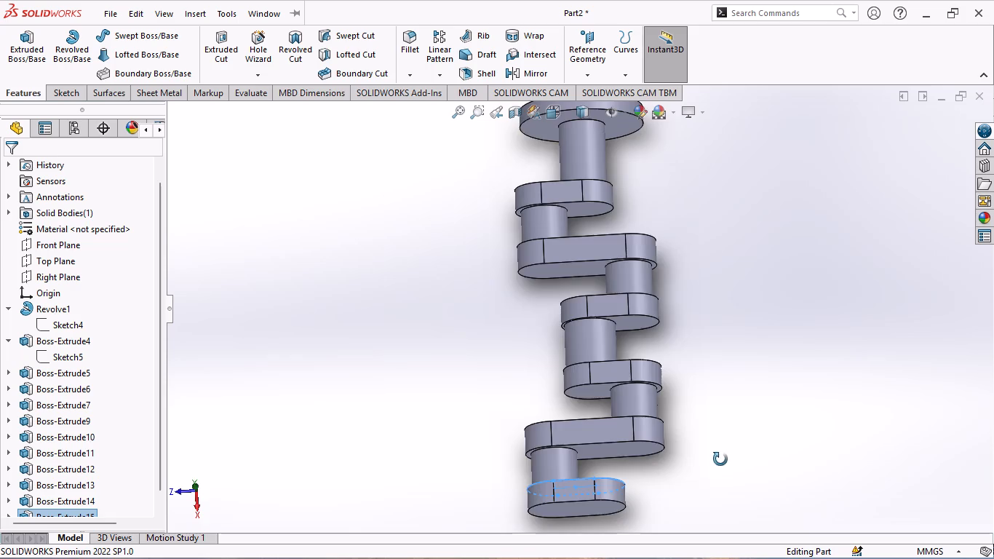
Inspect the crankshaft from several angles, checking how the new end web lines up with the other webs and pins.
{"action": "middle_click_drag", "start_coordinate": [720, 459], "coordinate": [776, 301]}
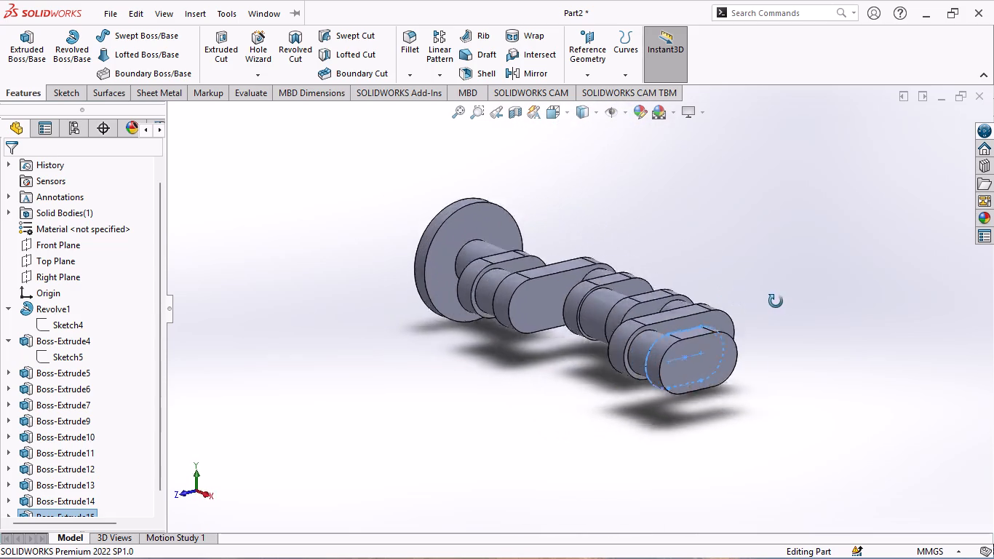
{"action": "middle_click_drag", "start_coordinate": [776, 301], "coordinate": [670, 534]}
{"action": "scroll", "coordinate": [637, 486], "scroll_direction": "down", "scroll_amount": 1}
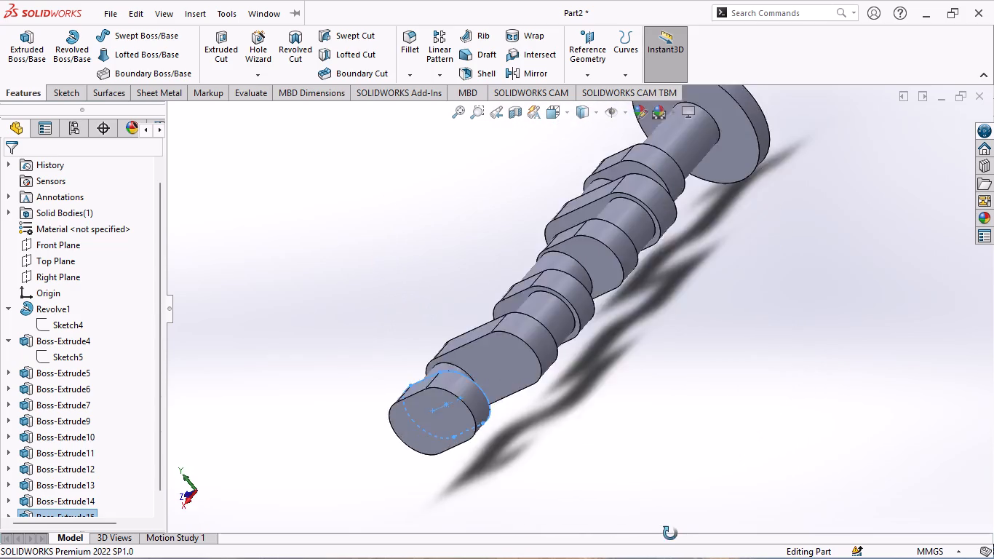
{"action": "middle_click_drag", "start_coordinate": [670, 534], "coordinate": [711, 475]}
{"action": "middle_click_drag", "start_coordinate": [695, 395], "coordinate": [696, 395]}
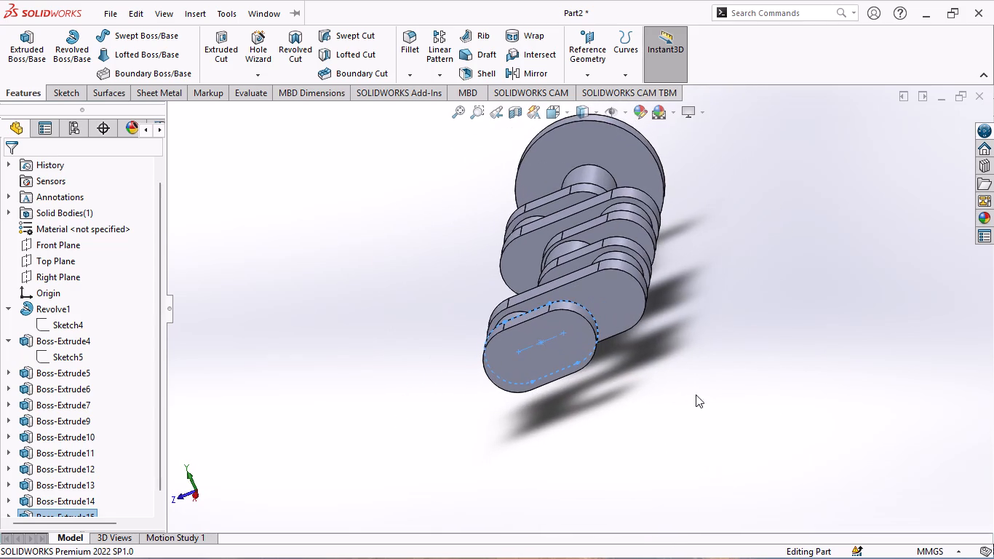
{"action": "middle_click_drag", "start_coordinate": [696, 395], "coordinate": [704, 409]}
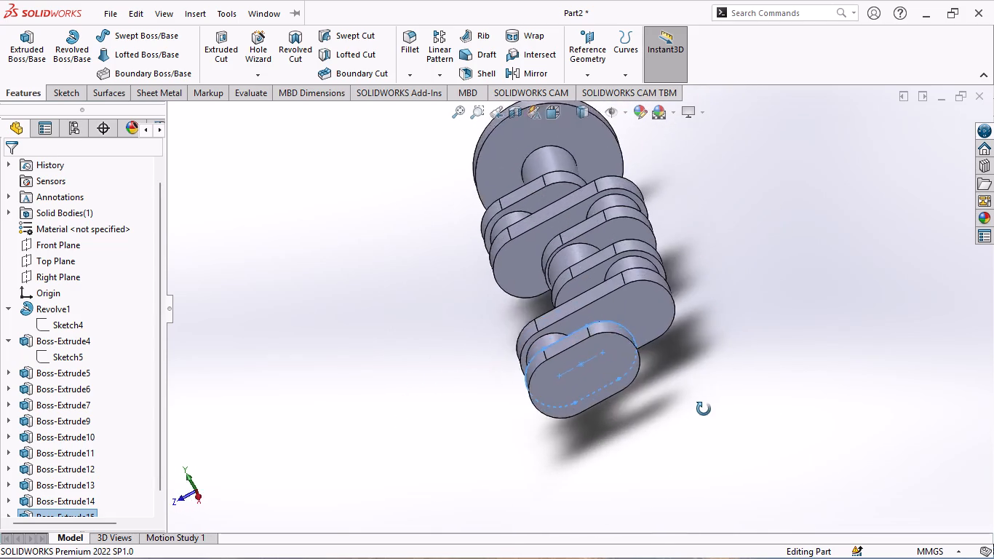
{"action": "middle_click_drag", "start_coordinate": [704, 409], "coordinate": [719, 390]}
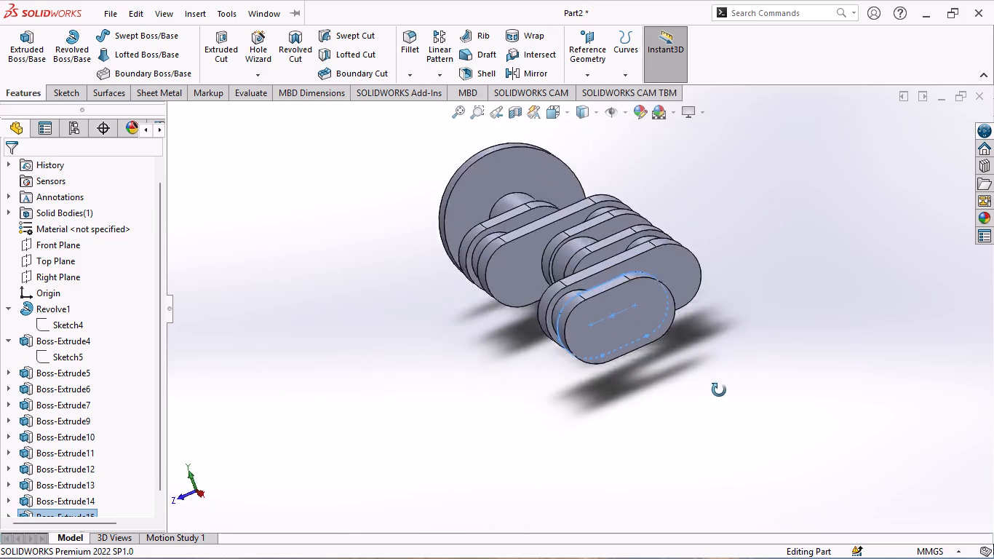
{"action": "middle_click_drag", "start_coordinate": [719, 390], "coordinate": [717, 402]}
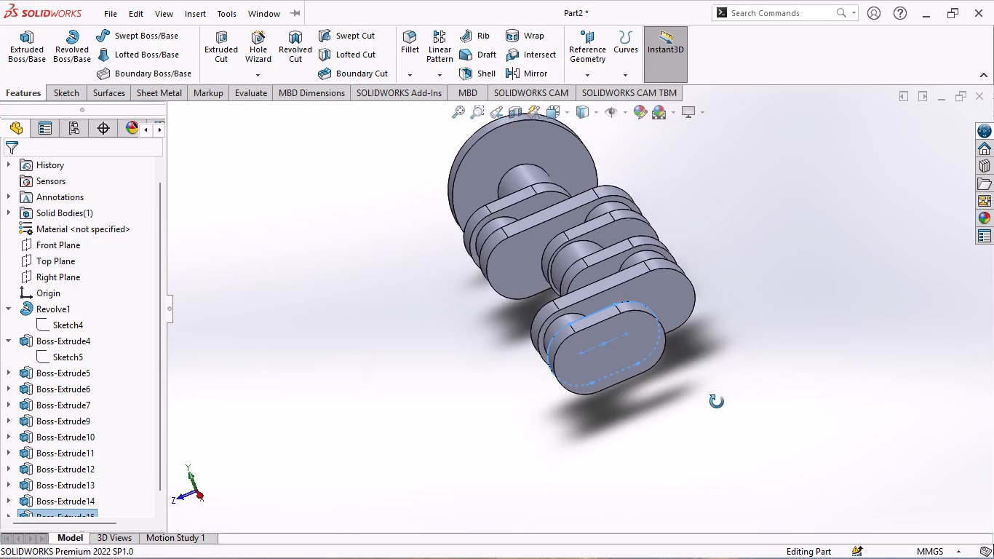
{"action": "middle_click_drag", "start_coordinate": [717, 402], "coordinate": [698, 406]}
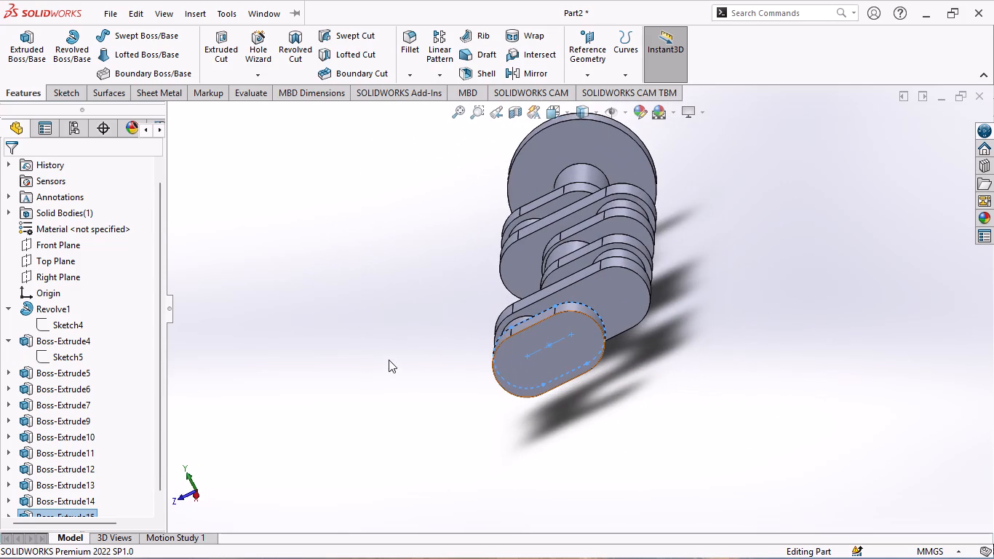
{"action": "middle_click_drag", "start_coordinate": [421, 298], "coordinate": [523, 355]}
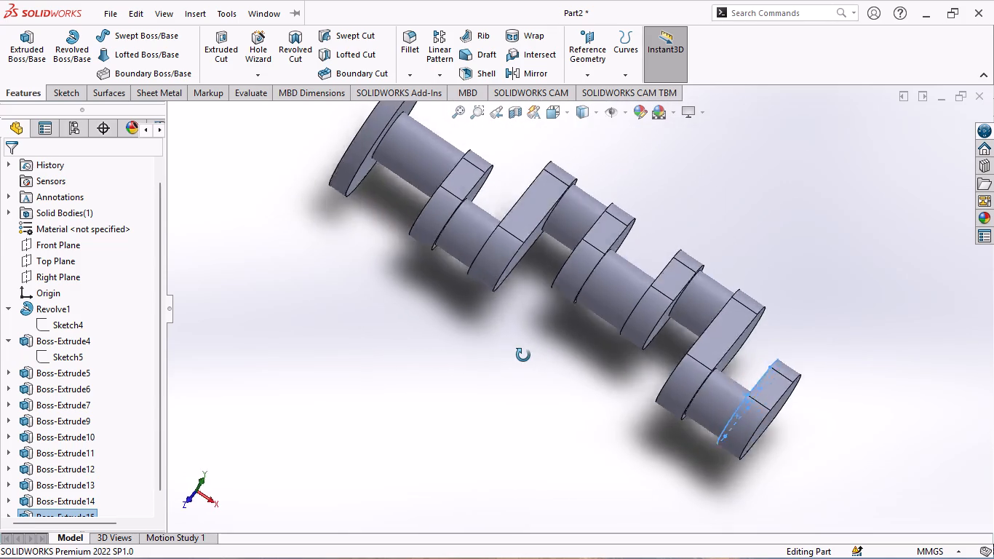
{"action": "middle_click_drag", "start_coordinate": [523, 355], "coordinate": [537, 270]}
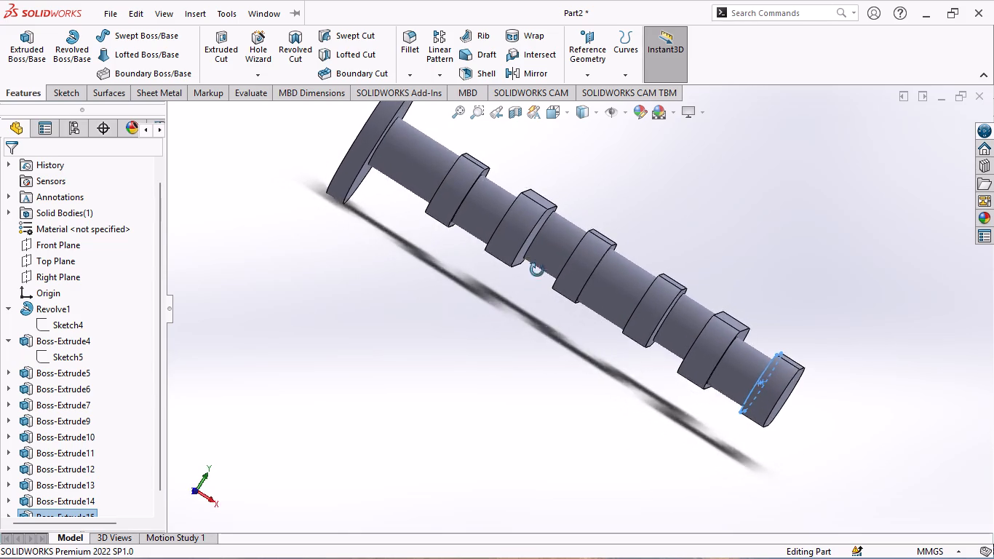
{"action": "middle_click_drag", "start_coordinate": [537, 270], "coordinate": [432, 263]}
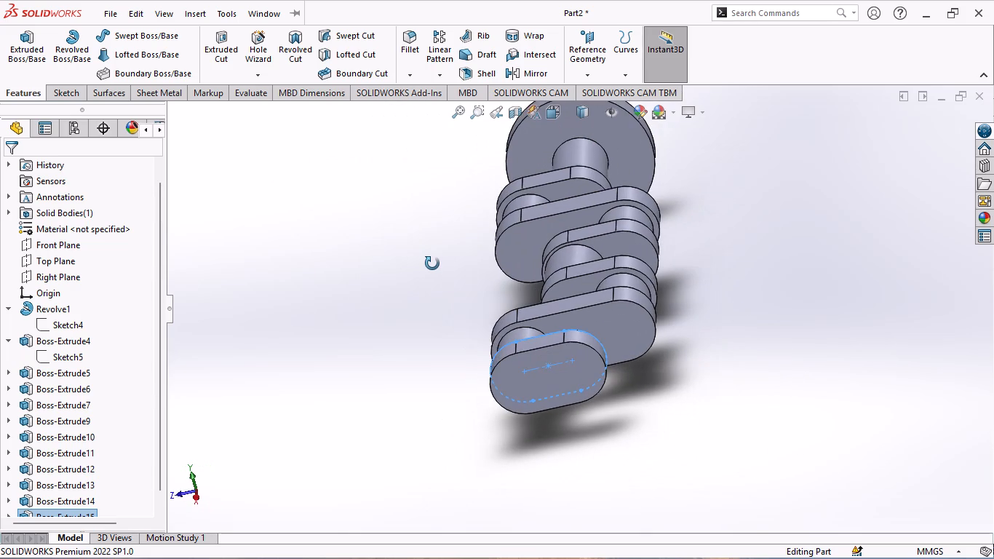
{"action": "middle_click_drag", "start_coordinate": [432, 263], "coordinate": [431, 246]}
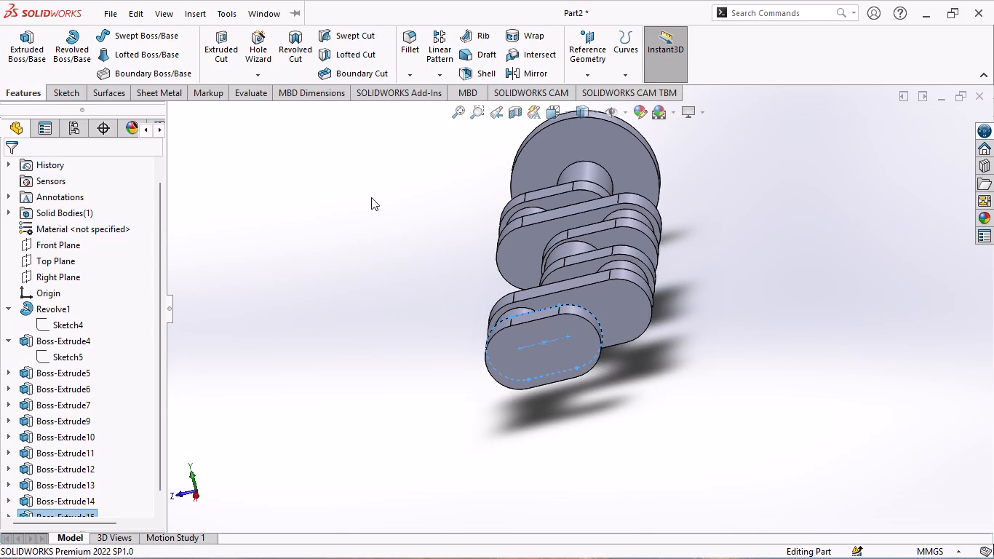
On the end web's outer flat face, sketch a circle centred on the origin, about 38 mm in diameter.
{"action": "left_click", "coordinate": [569, 354]}
{"action": "left_click", "coordinate": [638, 307]}
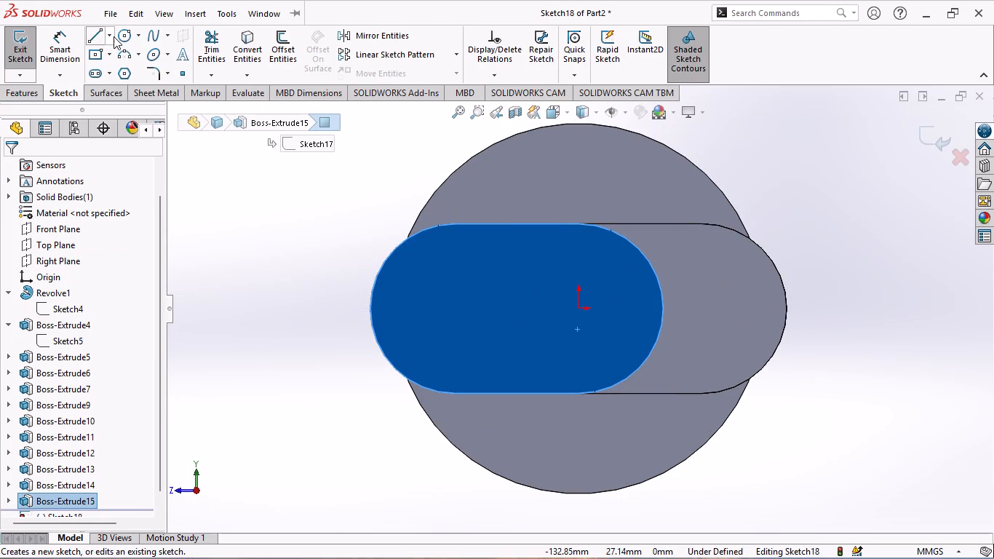
{"action": "left_click", "coordinate": [118, 31]}
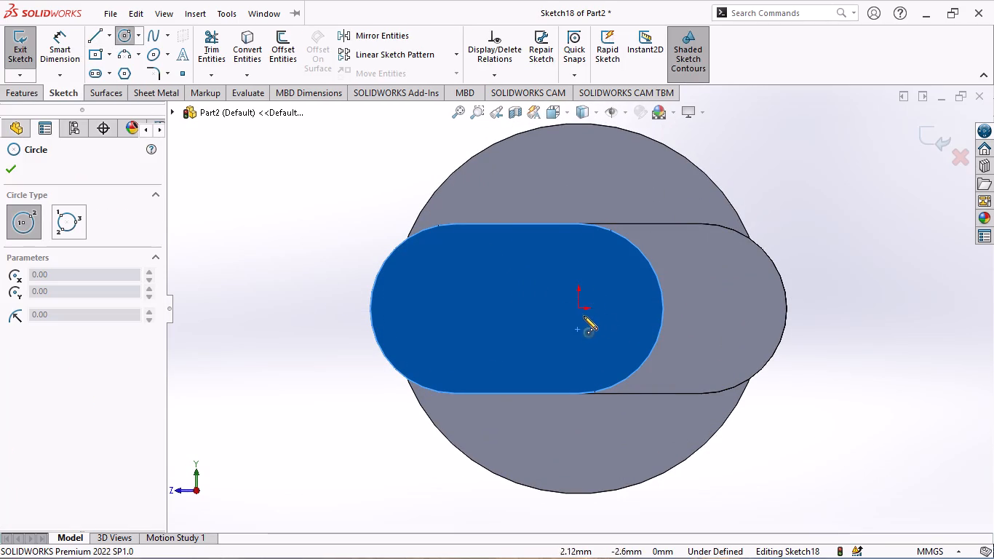
{"action": "left_click", "coordinate": [577, 309]}
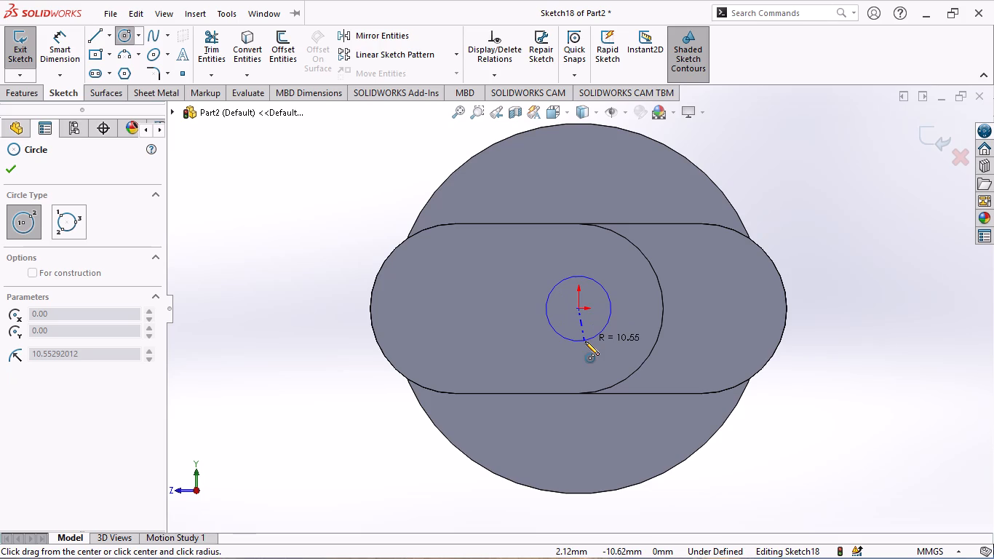
{"action": "left_click", "coordinate": [614, 356]}
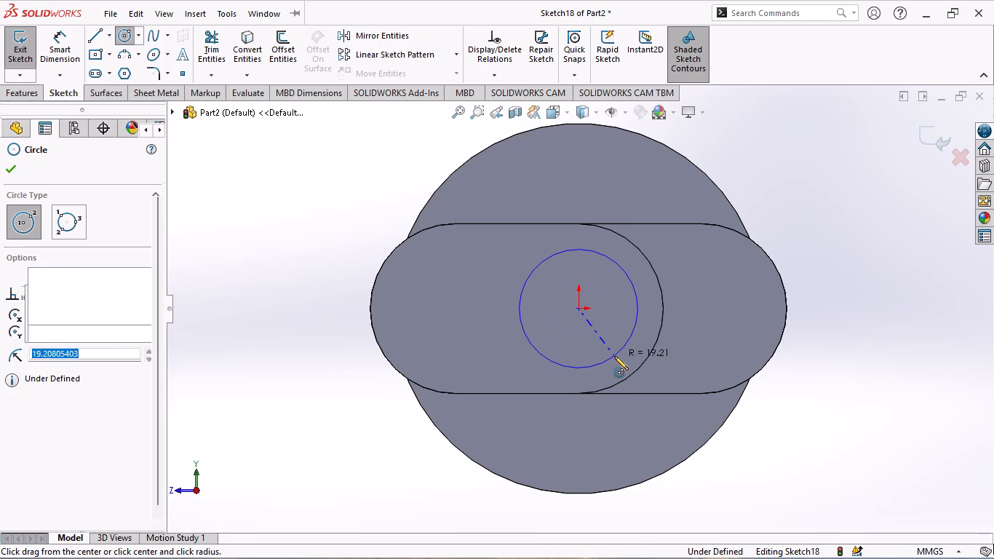
Dimension the circle's diameter to 45 mm.
{"action": "left_click", "coordinate": [65, 50]}
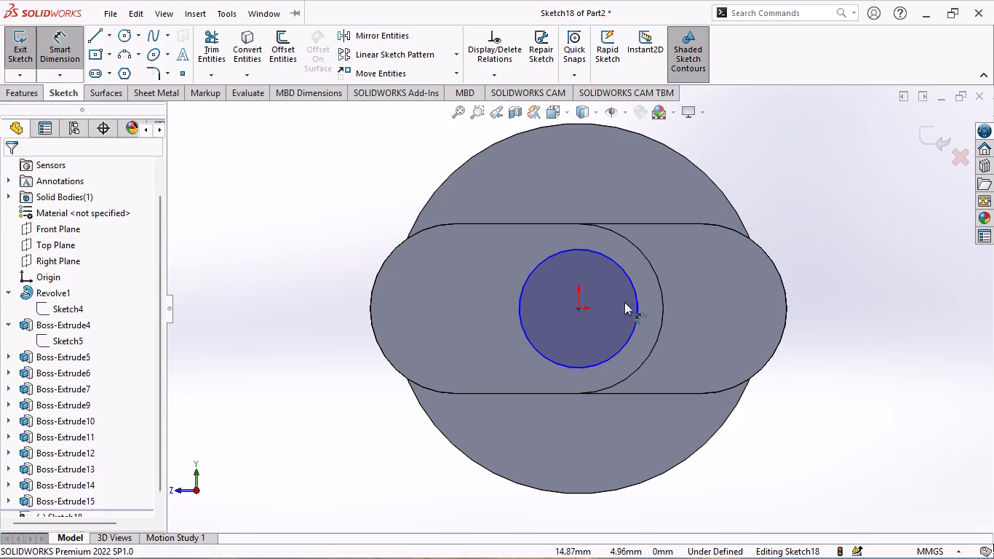
{"action": "left_click", "coordinate": [636, 319]}
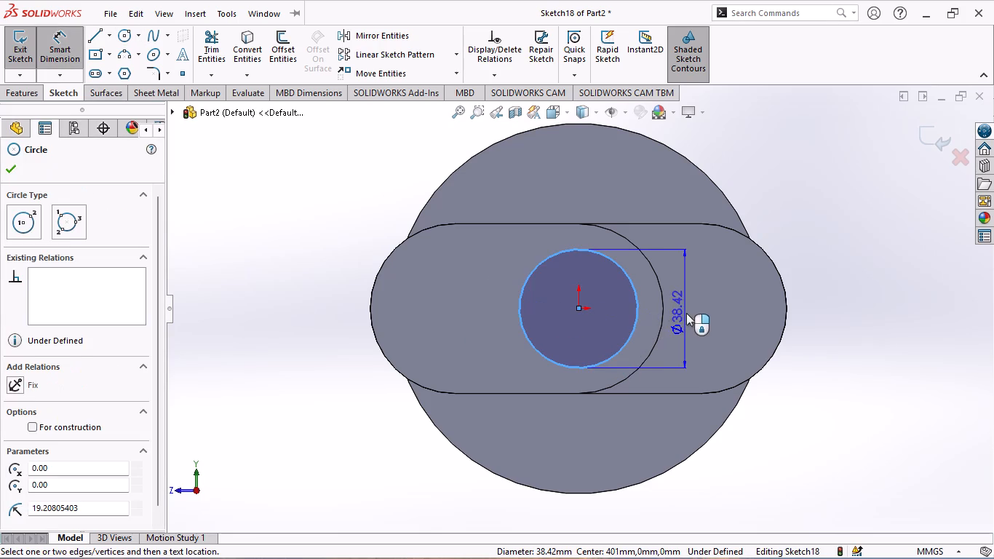
{"action": "left_click", "coordinate": [696, 311]}
{"action": "type", "text": "45"}
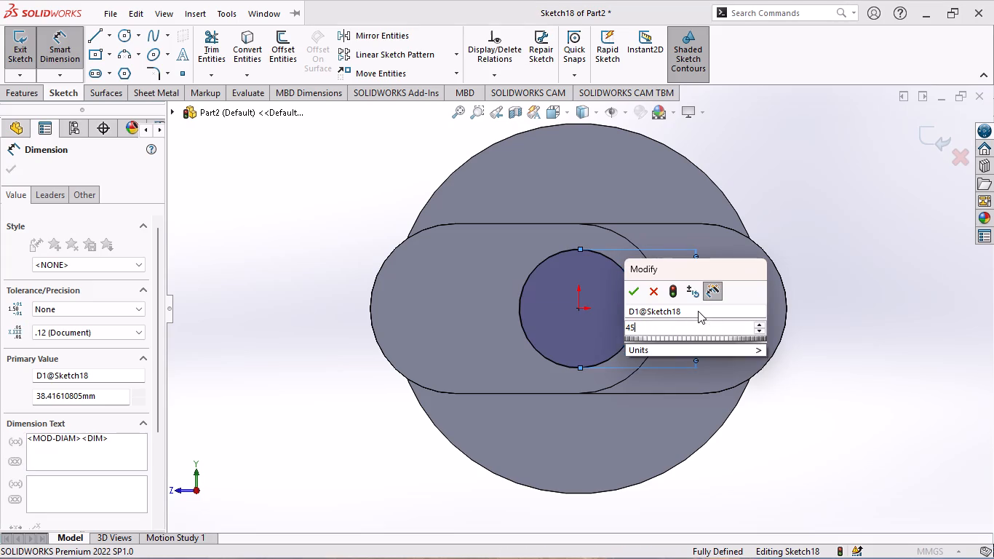
{"action": "key", "text": "Return"}
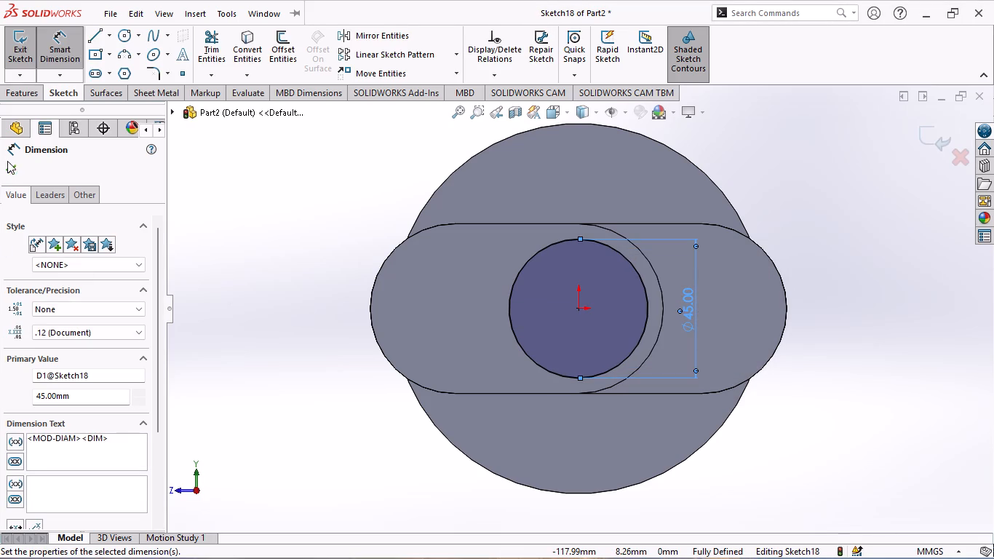
{"action": "left_click", "coordinate": [9, 166]}
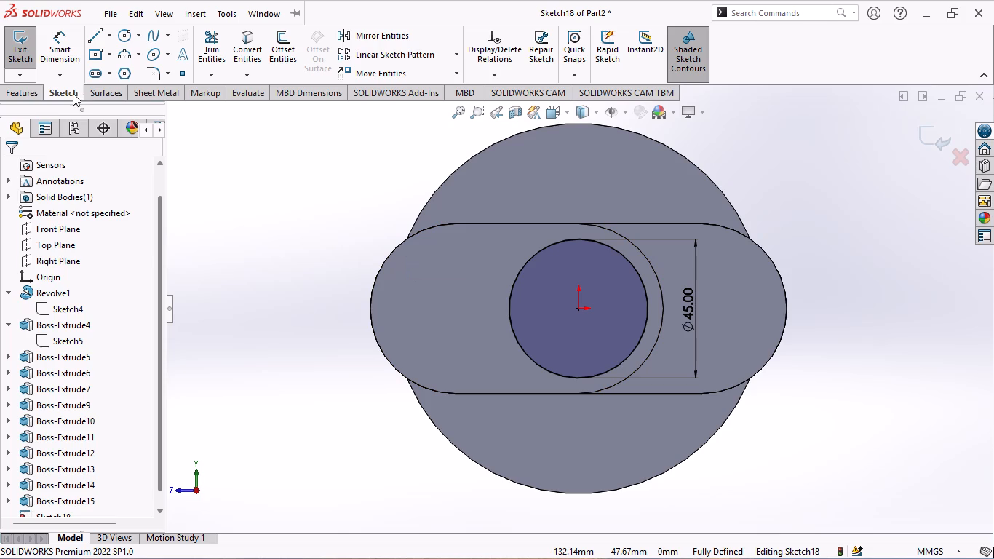
Extrude the circle as a blind boss 45 mm deep, merged with the crankshaft body, to form the end journal.
{"action": "left_click", "coordinate": [23, 94]}
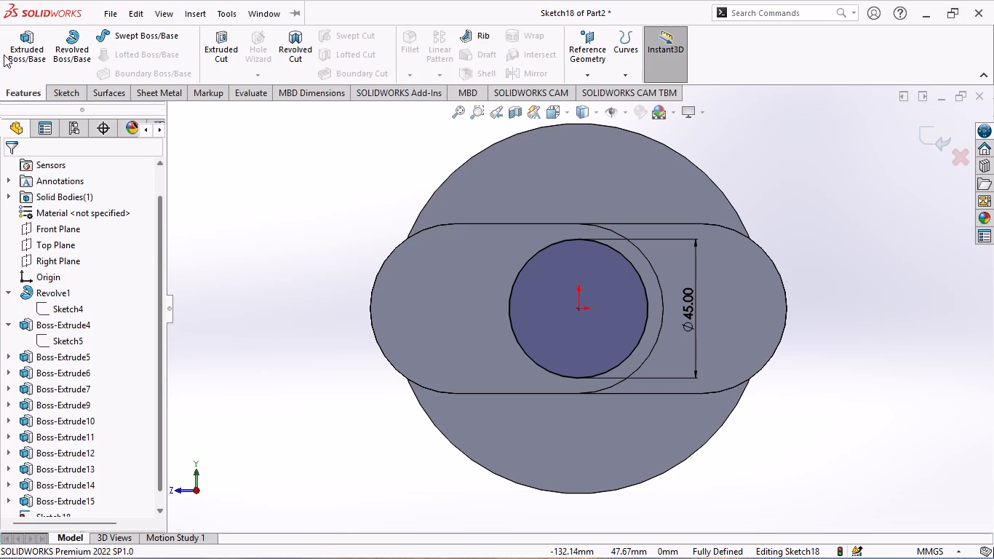
{"action": "left_click", "coordinate": [20, 39]}
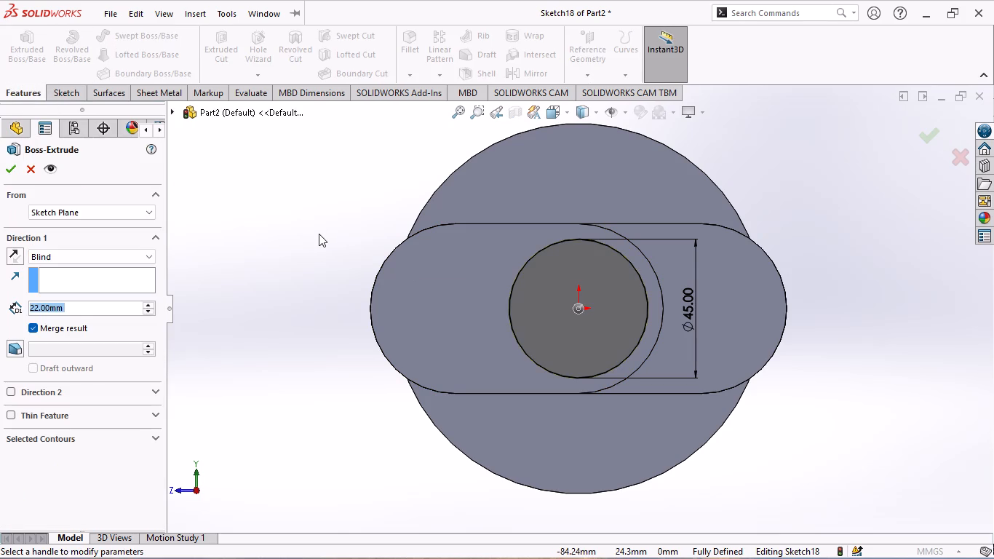
{"action": "middle_click_drag", "start_coordinate": [293, 230], "coordinate": [328, 258]}
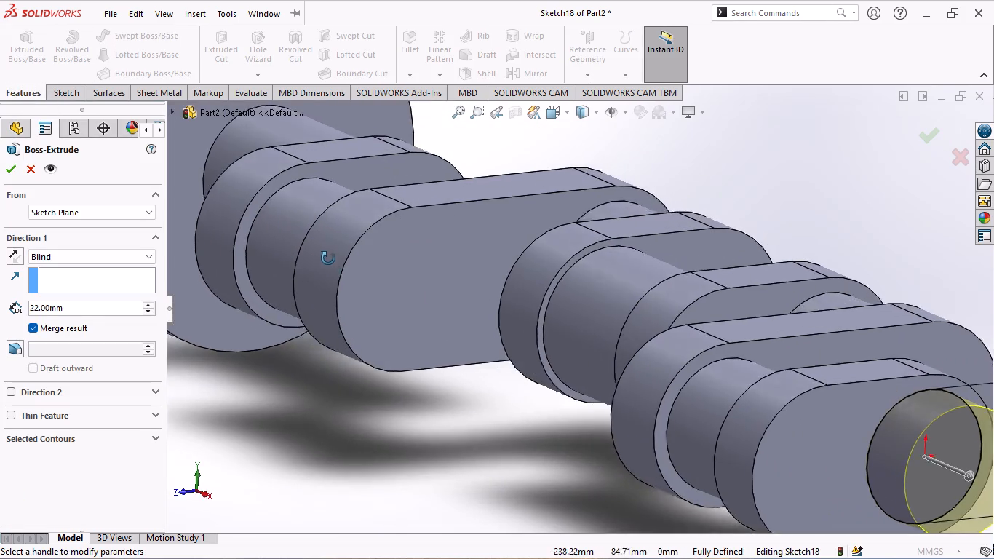
{"action": "middle_click_drag", "start_coordinate": [328, 258], "coordinate": [301, 253]}
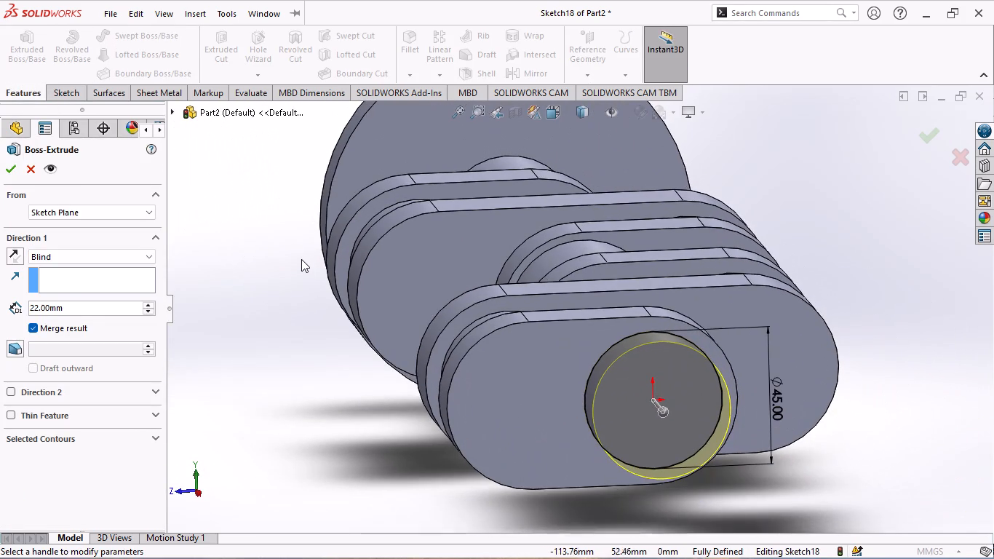
{"action": "scroll", "coordinate": [306, 270], "scroll_direction": "up", "scroll_amount": 1}
{"action": "middle_click_drag", "start_coordinate": [303, 274], "coordinate": [325, 285]}
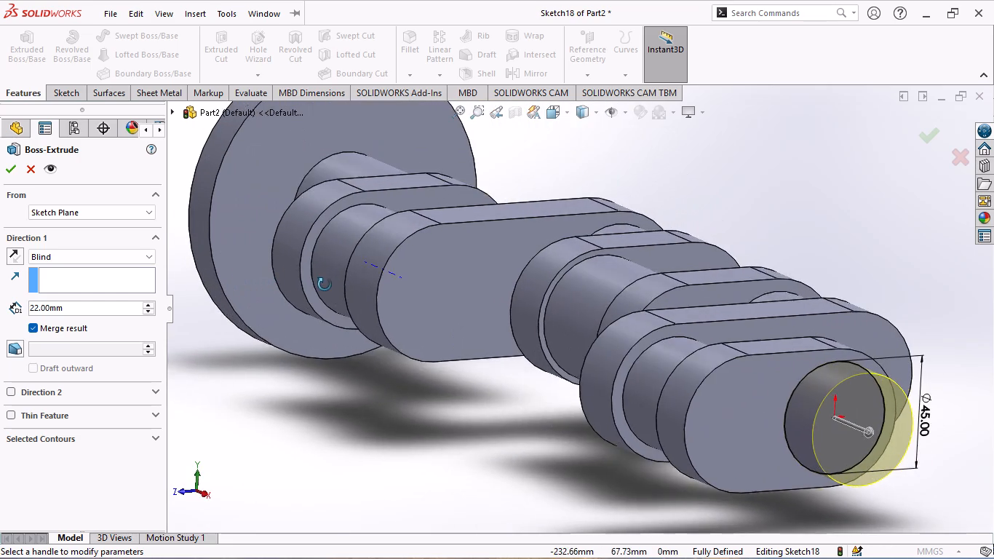
{"action": "middle_click_drag", "start_coordinate": [325, 285], "coordinate": [315, 285]}
{"action": "double_click", "coordinate": [89, 307]}
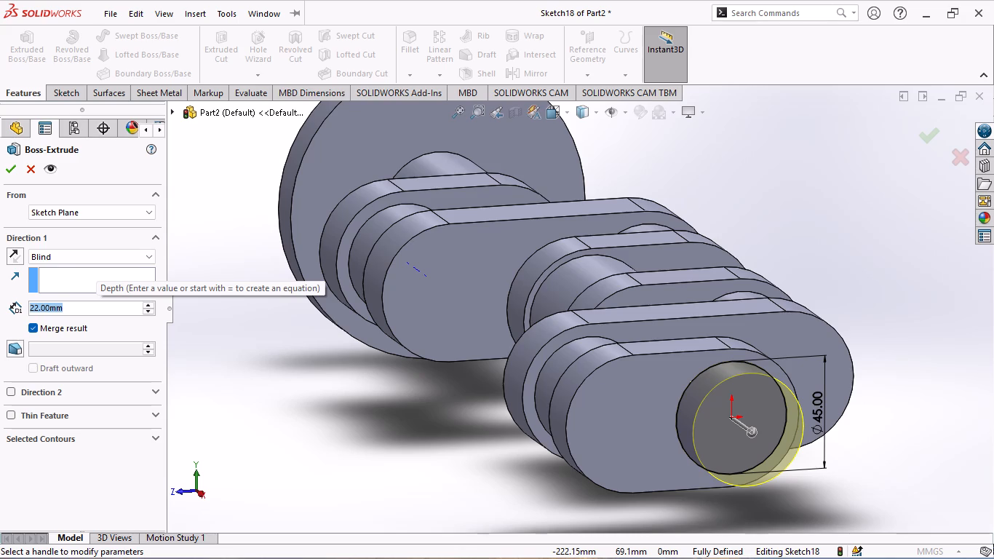
{"action": "type", "text": "45"}
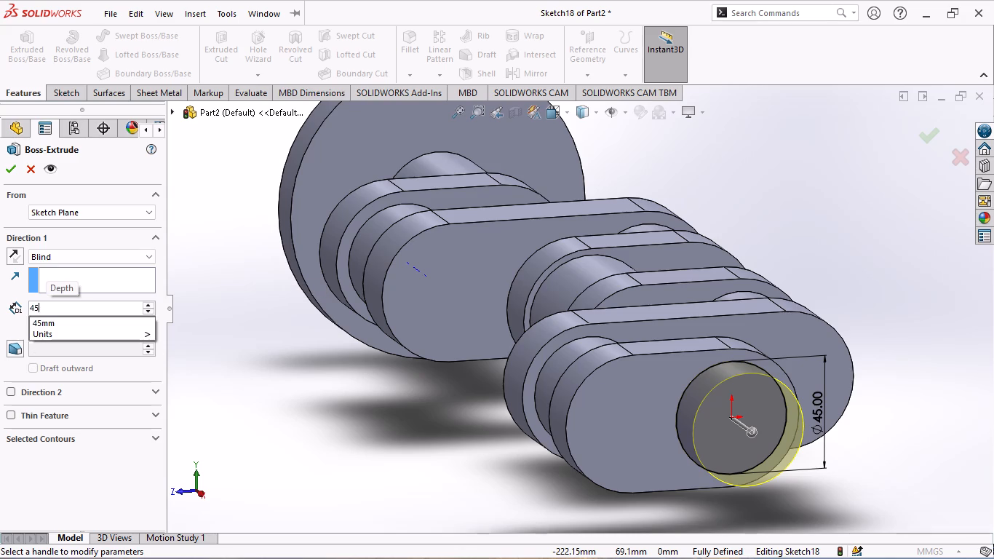
{"action": "key", "text": "Return"}
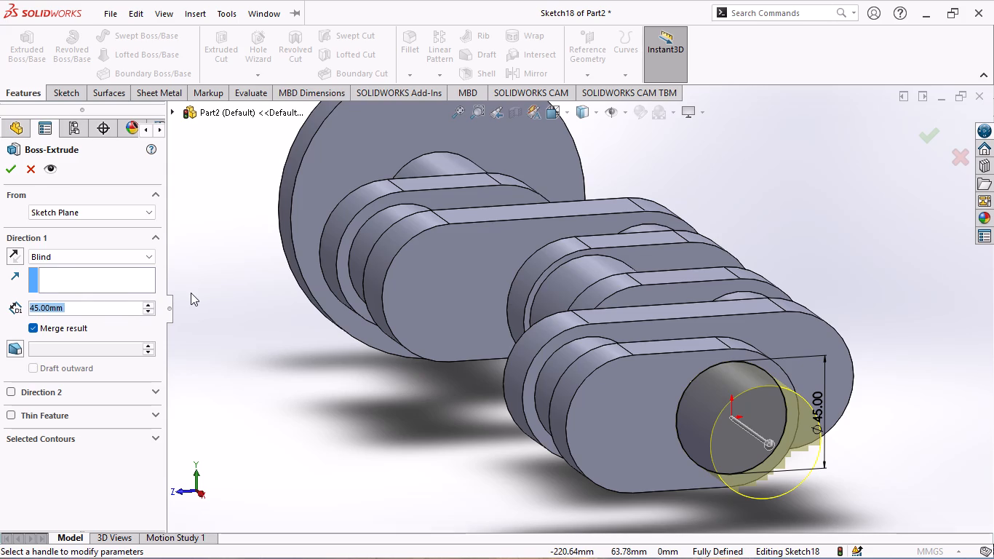
{"action": "left_click", "coordinate": [11, 170]}
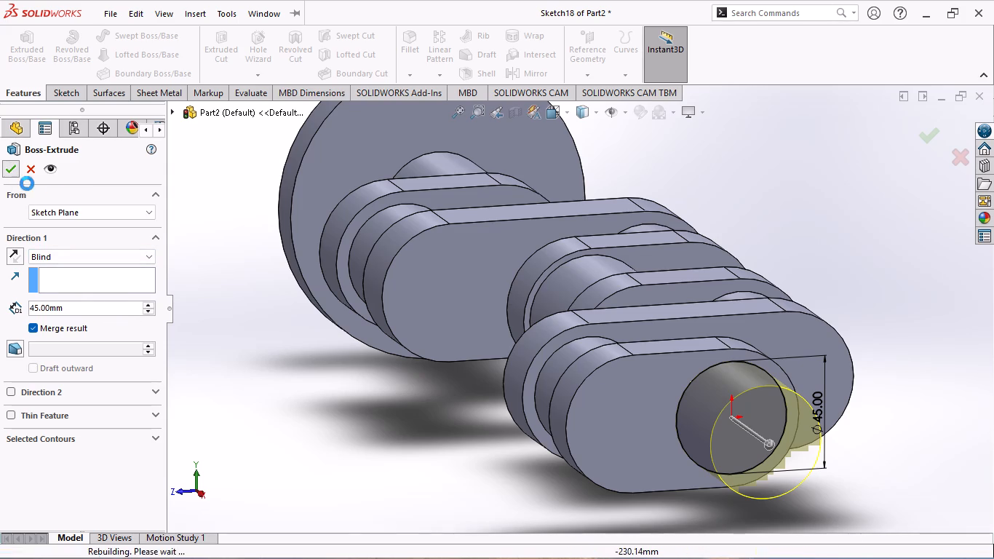
Inspect the whole crankshaft from the side and the end, checking the new end journal against the webs and pins.
{"action": "scroll", "coordinate": [410, 445], "scroll_direction": "up", "scroll_amount": 1}
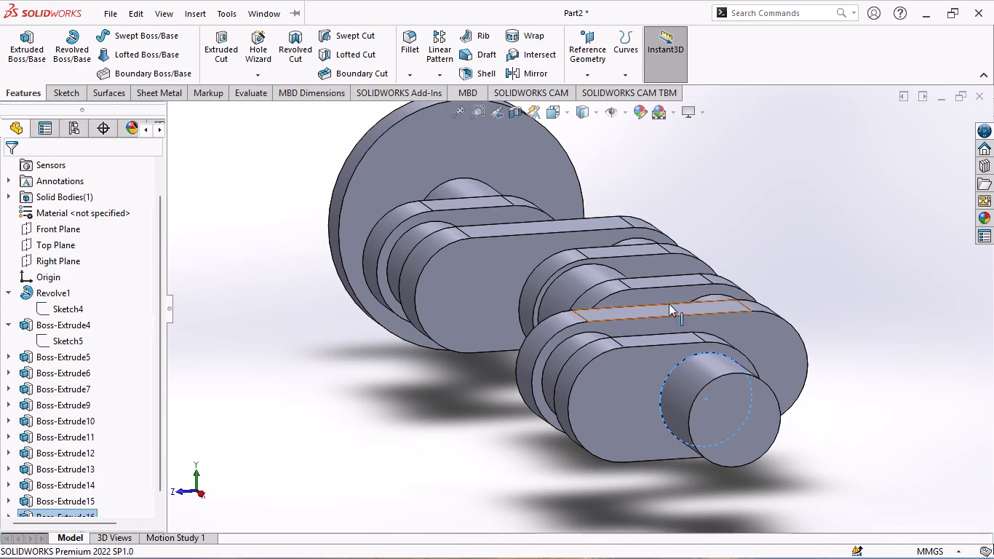
{"action": "middle_click_drag", "start_coordinate": [837, 271], "coordinate": [814, 416]}
{"action": "scroll", "coordinate": [811, 424], "scroll_direction": "up", "scroll_amount": 2}
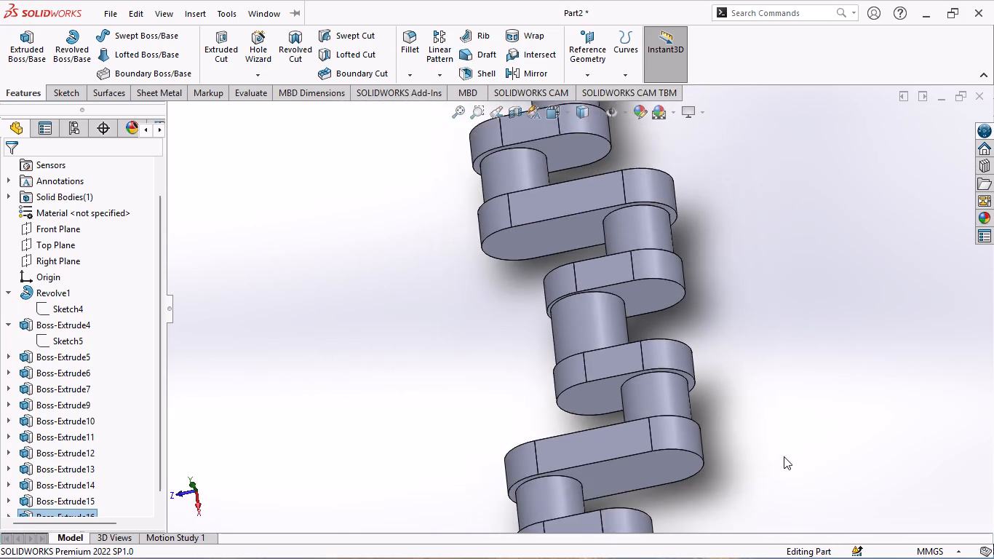
{"action": "scroll", "coordinate": [784, 456], "scroll_direction": "up", "scroll_amount": 2}
{"action": "middle_click_drag", "start_coordinate": [739, 416], "coordinate": [744, 451]}
{"action": "scroll", "coordinate": [739, 422], "scroll_direction": "down", "scroll_amount": 1}
{"action": "scroll", "coordinate": [610, 472], "scroll_direction": "up", "scroll_amount": 1}
{"action": "middle_click_drag", "start_coordinate": [628, 442], "coordinate": [636, 470]}
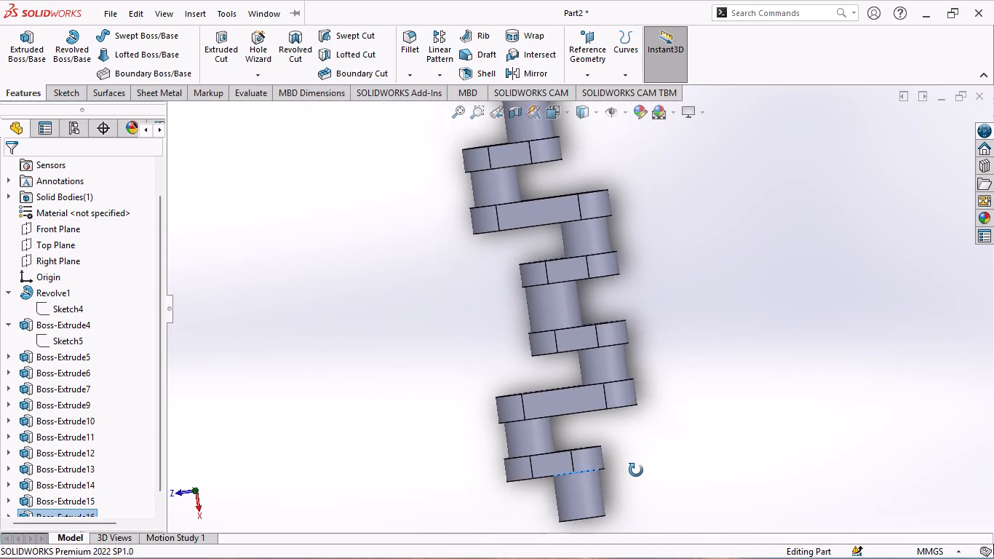
{"action": "middle_click_drag", "start_coordinate": [636, 470], "coordinate": [637, 472]}
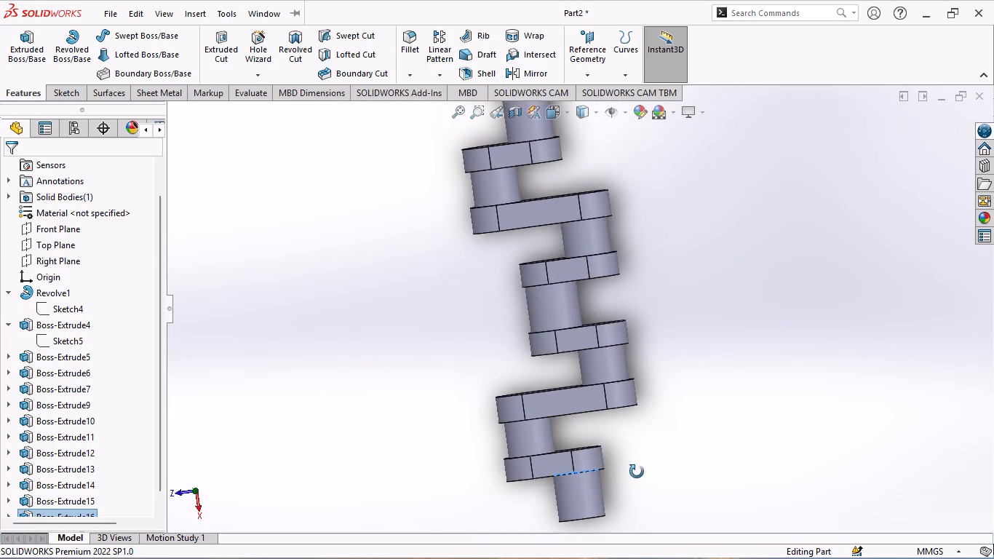
{"action": "middle_click_drag", "start_coordinate": [637, 472], "coordinate": [624, 261]}
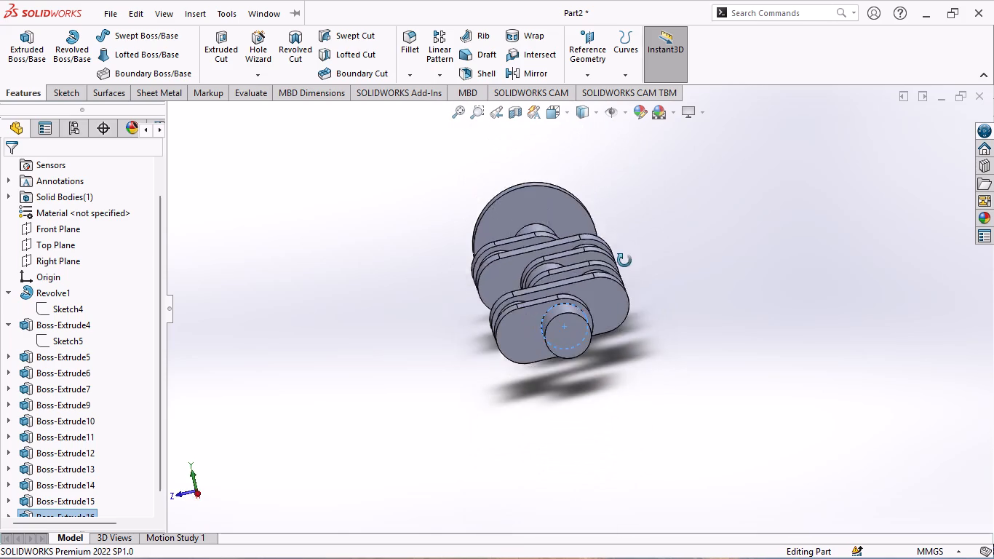
{"action": "middle_click_drag", "start_coordinate": [624, 261], "coordinate": [632, 269]}
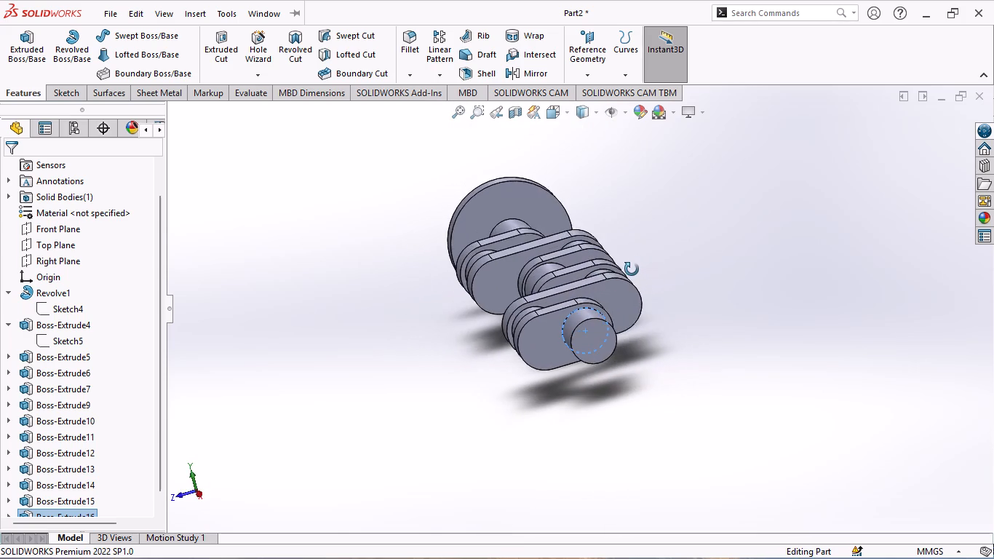
On the end journal's outer flat face, sketch a circle centred on the origin, about 34 mm in diameter.
{"action": "middle_click_drag", "start_coordinate": [632, 269], "coordinate": [636, 265]}
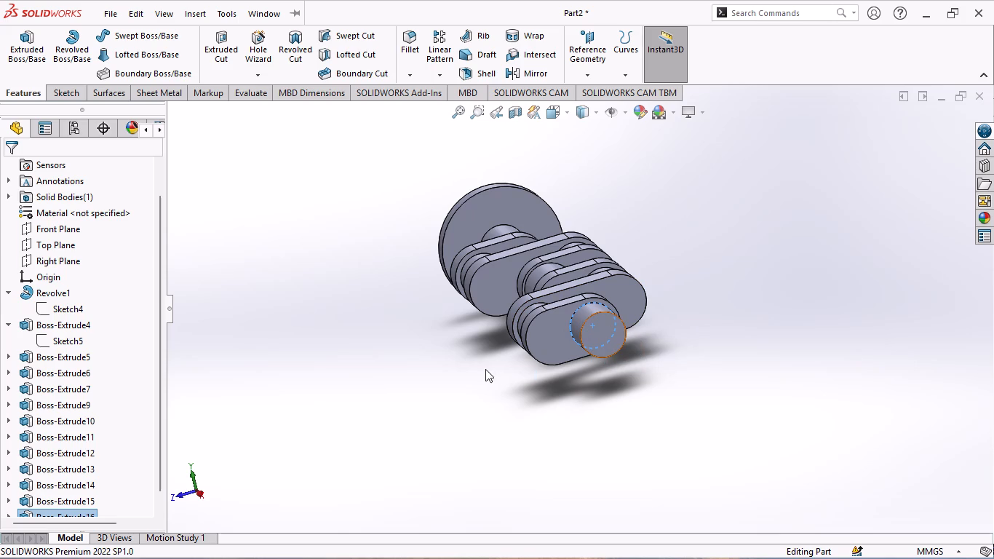
{"action": "left_click", "coordinate": [605, 325]}
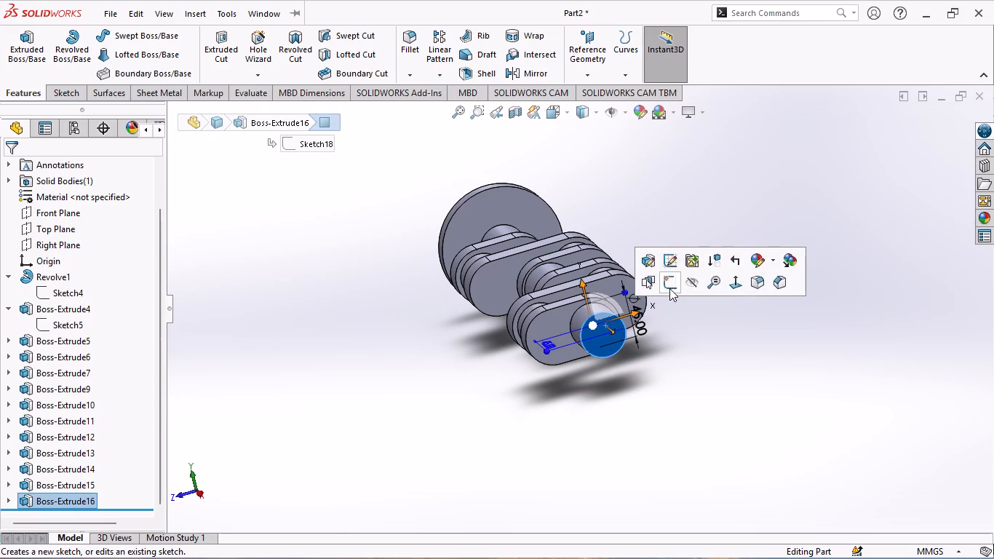
{"action": "left_click", "coordinate": [674, 280]}
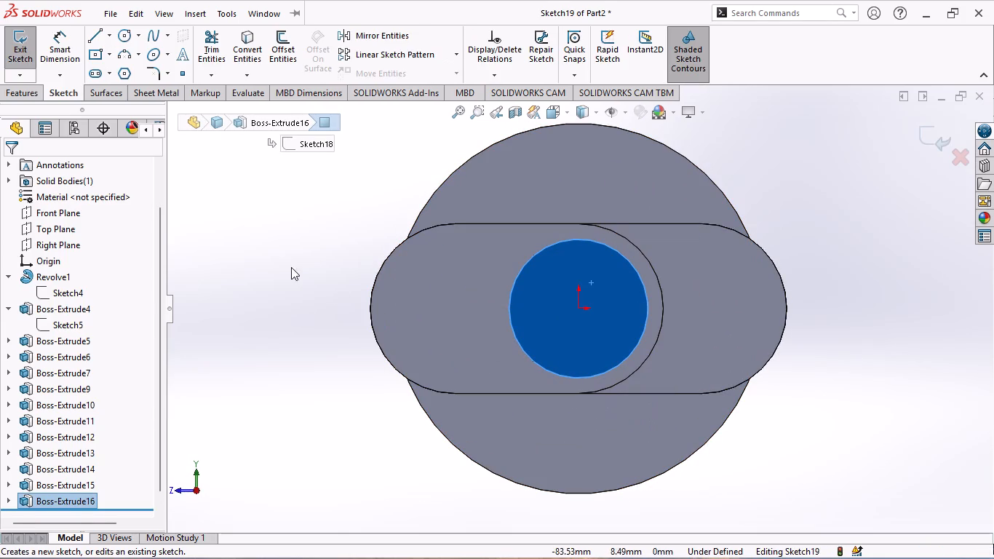
{"action": "left_click", "coordinate": [332, 183]}
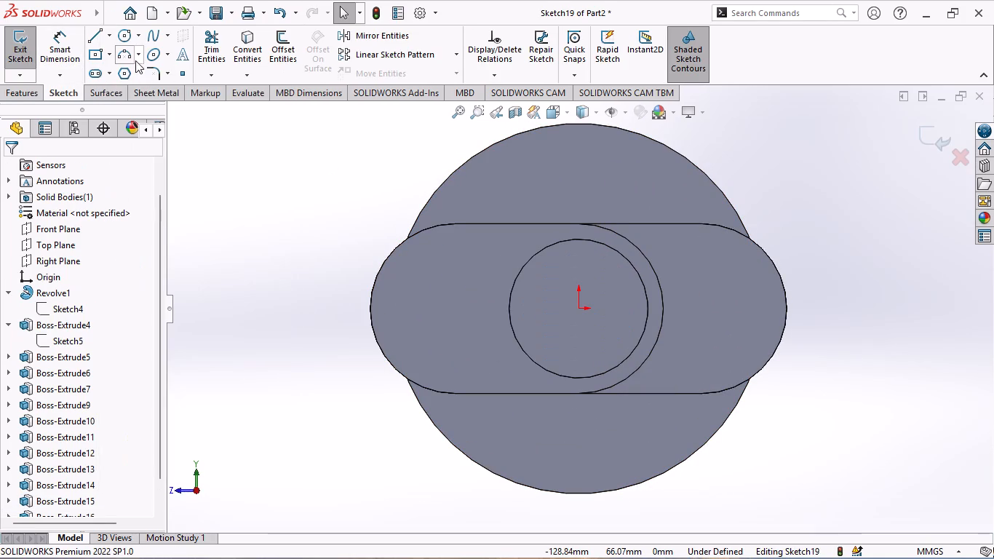
{"action": "left_click", "coordinate": [124, 36]}
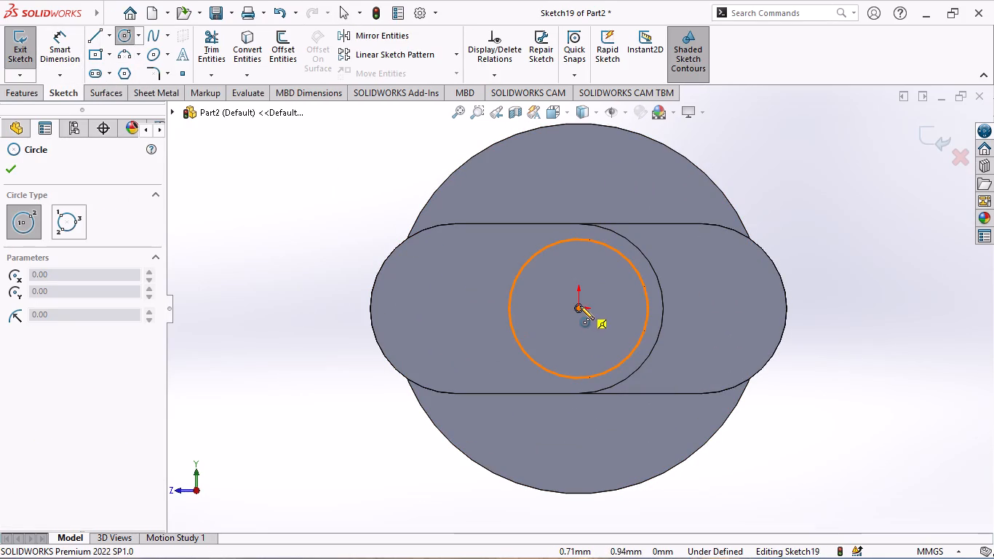
{"action": "left_click", "coordinate": [580, 305]}
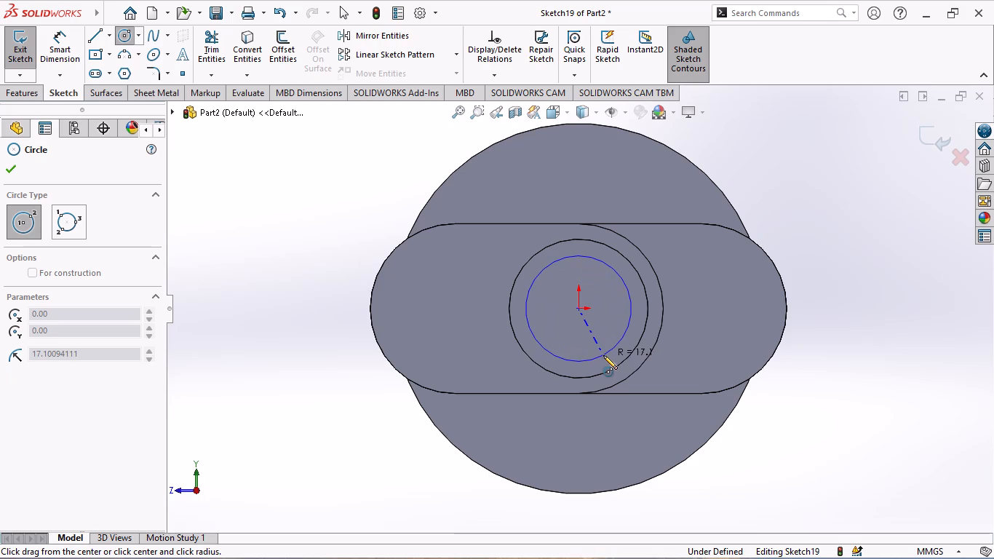
{"action": "left_click", "coordinate": [603, 355]}
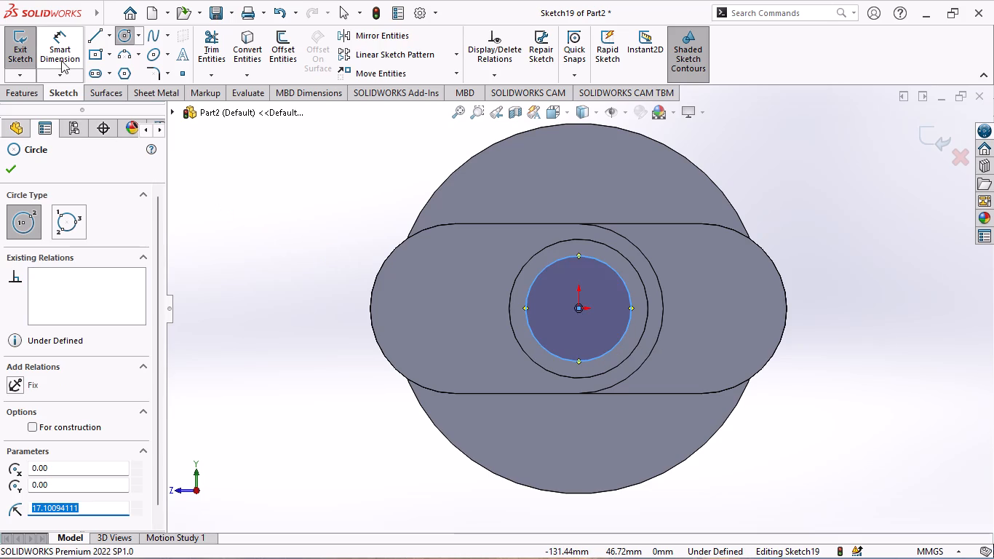
Dimension the circle's diameter to 50 mm.
{"action": "left_click", "coordinate": [59, 51]}
{"action": "left_click", "coordinate": [621, 341]}
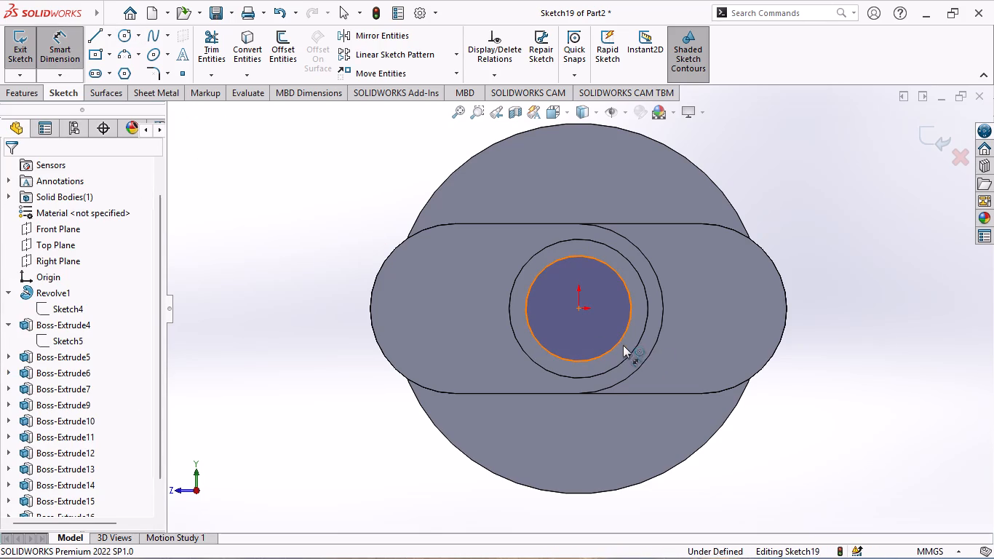
{"action": "left_click", "coordinate": [713, 317]}
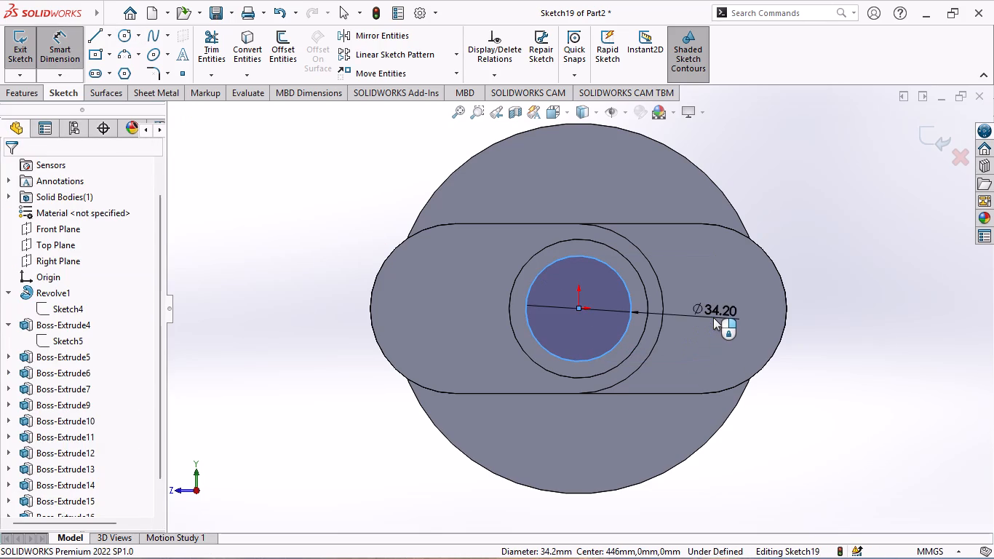
{"action": "key", "text": "5"}
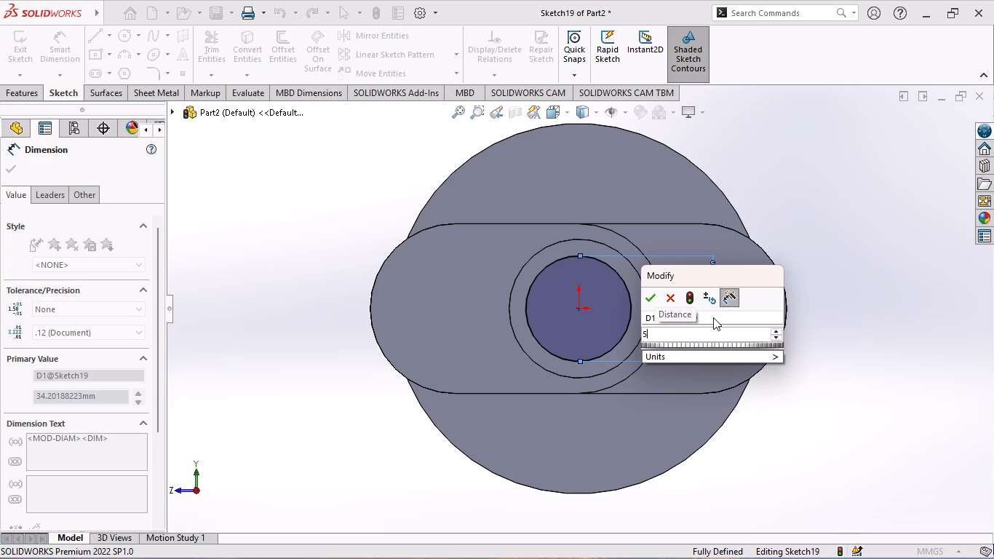
{"action": "key", "text": "0"}
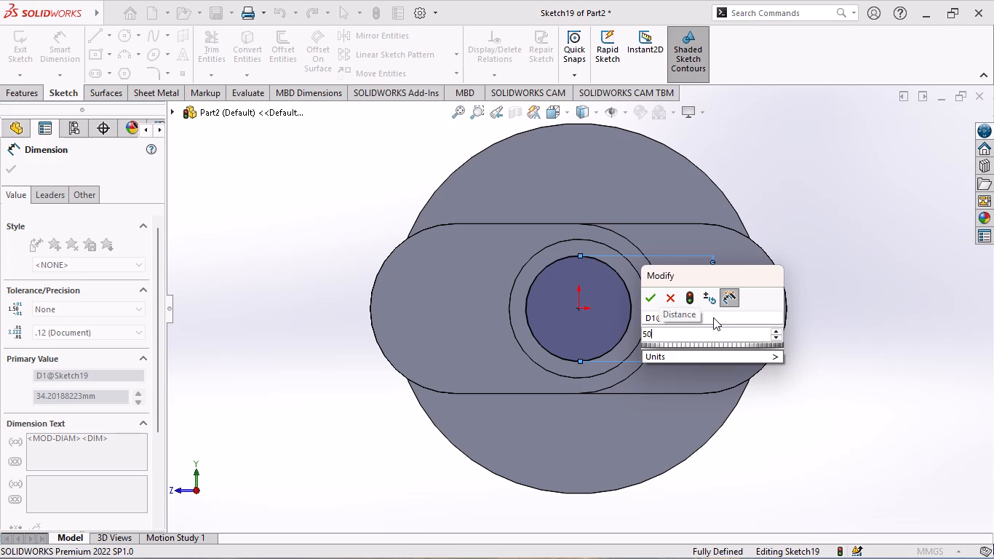
{"action": "key", "text": "Return"}
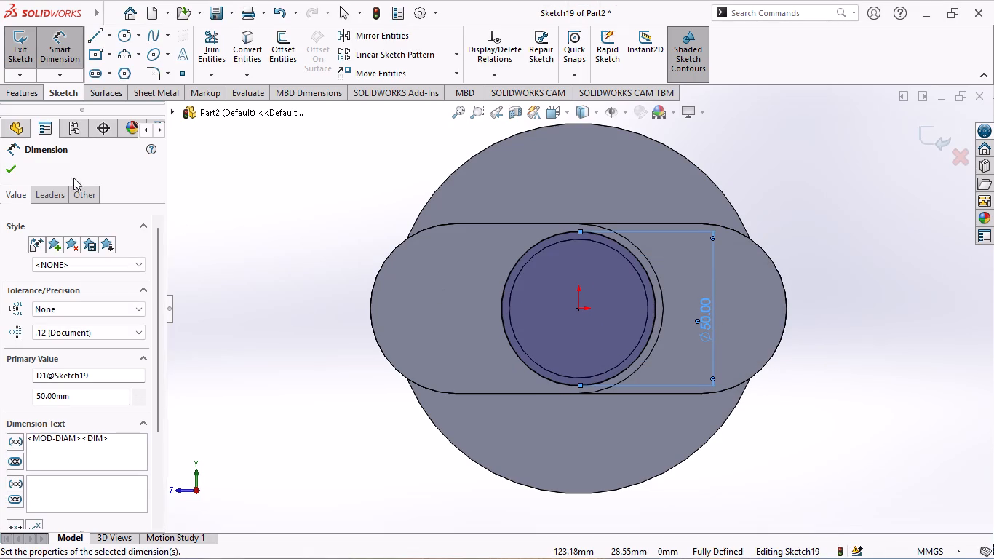
{"action": "left_click", "coordinate": [9, 170]}
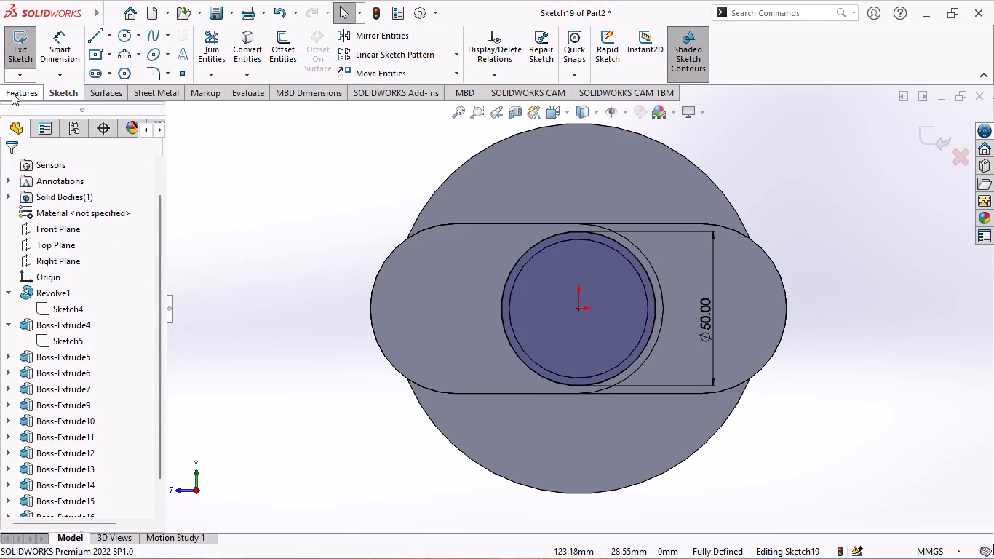
Extrude the circle as a blind boss 100 mm deep, merged with the crankshaft body, to extend the shaft end.
{"action": "left_click", "coordinate": [11, 92]}
{"action": "left_click", "coordinate": [30, 49]}
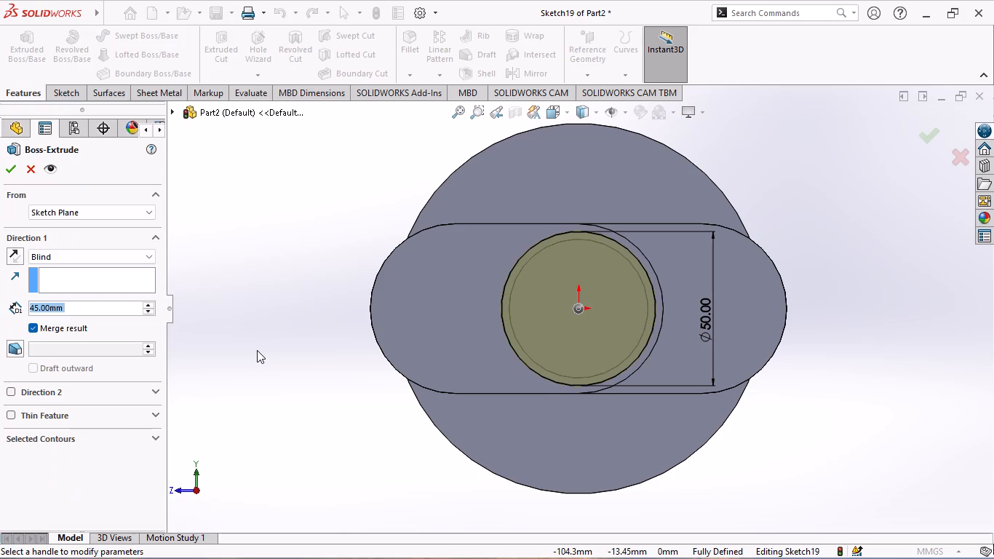
{"action": "type", "text": "100"}
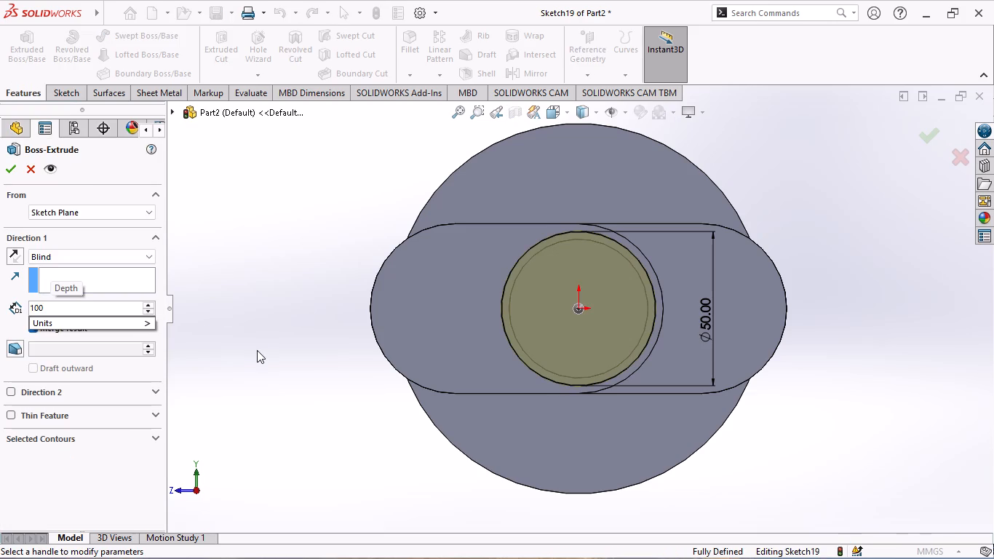
{"action": "key", "text": "Return"}
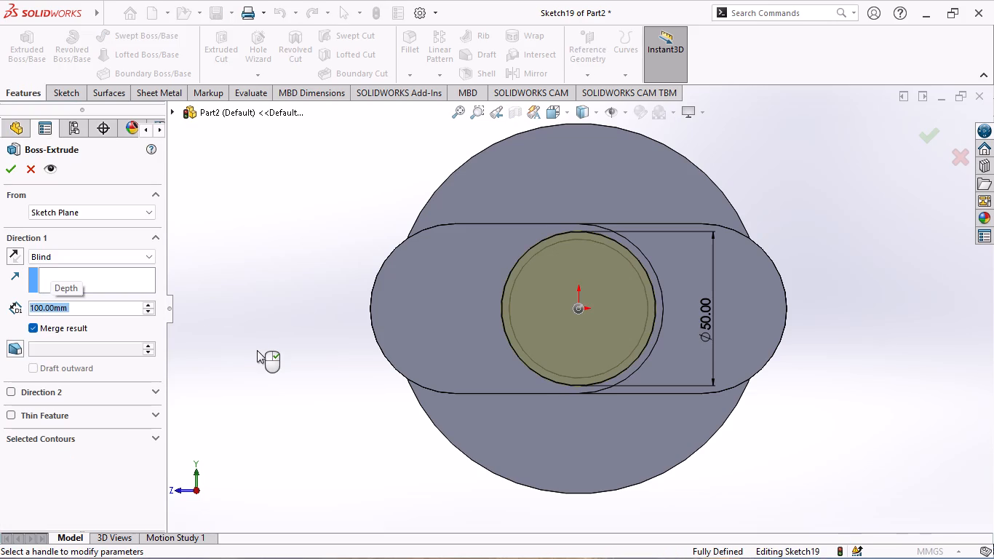
{"action": "left_click", "coordinate": [12, 170]}
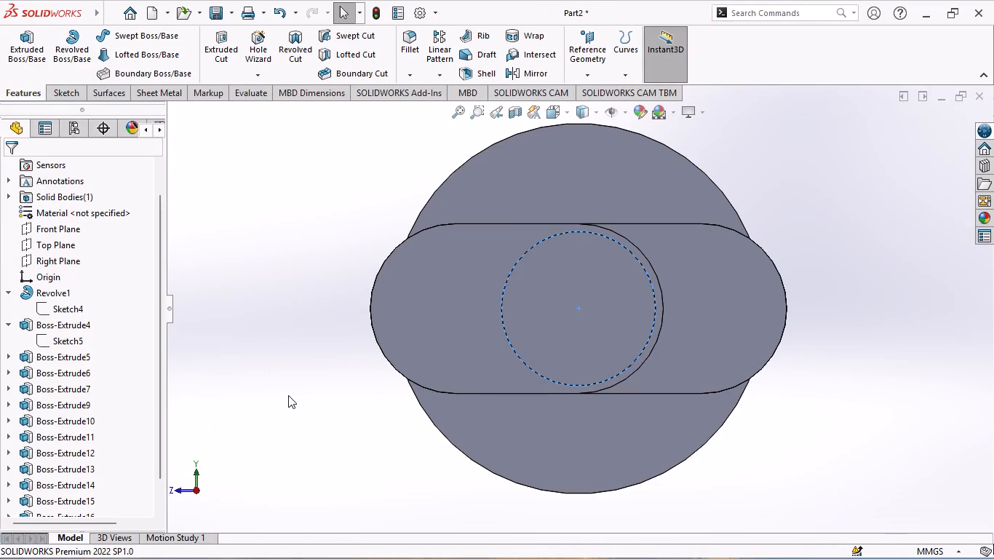
On the end face of the 50 mm diameter shaft section, sketch a circle centred on the origin, about 22 mm in diameter.
{"action": "scroll", "coordinate": [288, 395], "scroll_direction": "up", "scroll_amount": 2}
{"action": "middle_click_drag", "start_coordinate": [269, 319], "coordinate": [288, 376]}
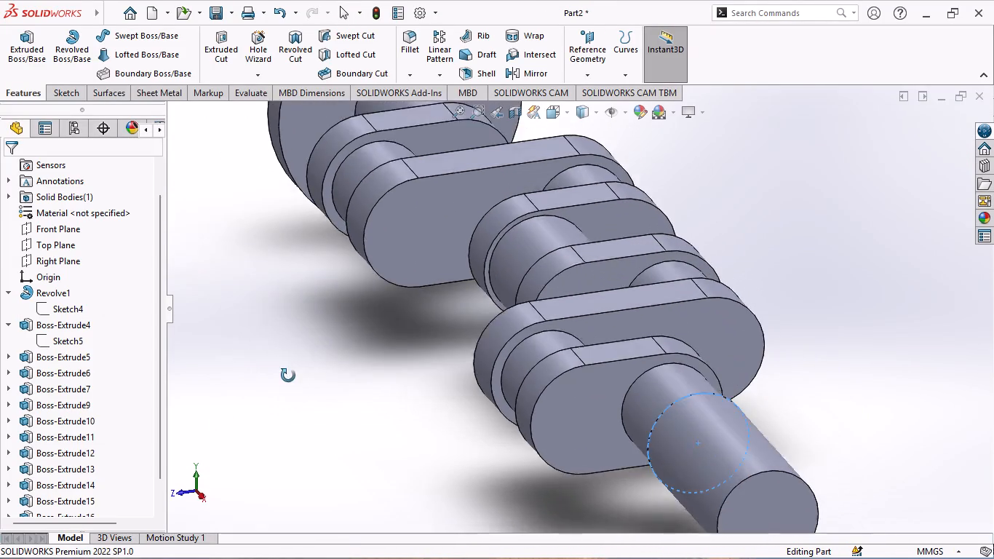
{"action": "middle_click_drag", "start_coordinate": [288, 376], "coordinate": [285, 368]}
{"action": "scroll", "coordinate": [281, 374], "scroll_direction": "up", "scroll_amount": 2}
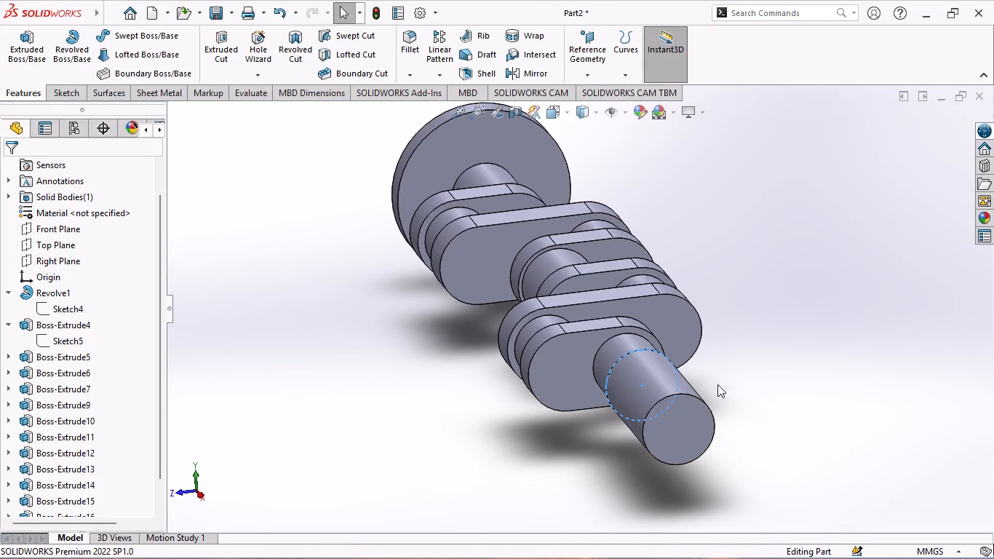
{"action": "left_click", "coordinate": [796, 420]}
{"action": "middle_click_drag", "start_coordinate": [796, 420], "coordinate": [789, 405]}
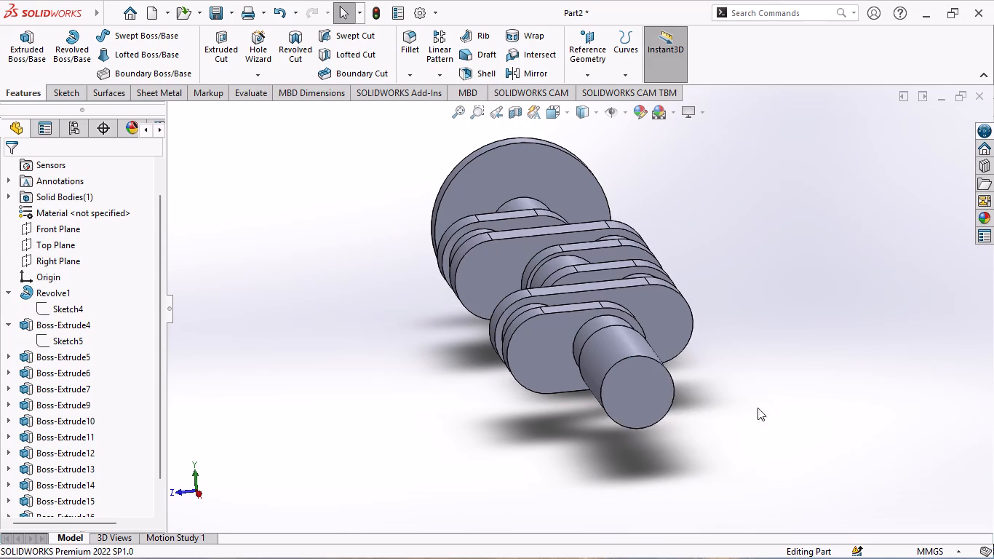
{"action": "left_click", "coordinate": [633, 390]}
{"action": "left_click", "coordinate": [696, 340]}
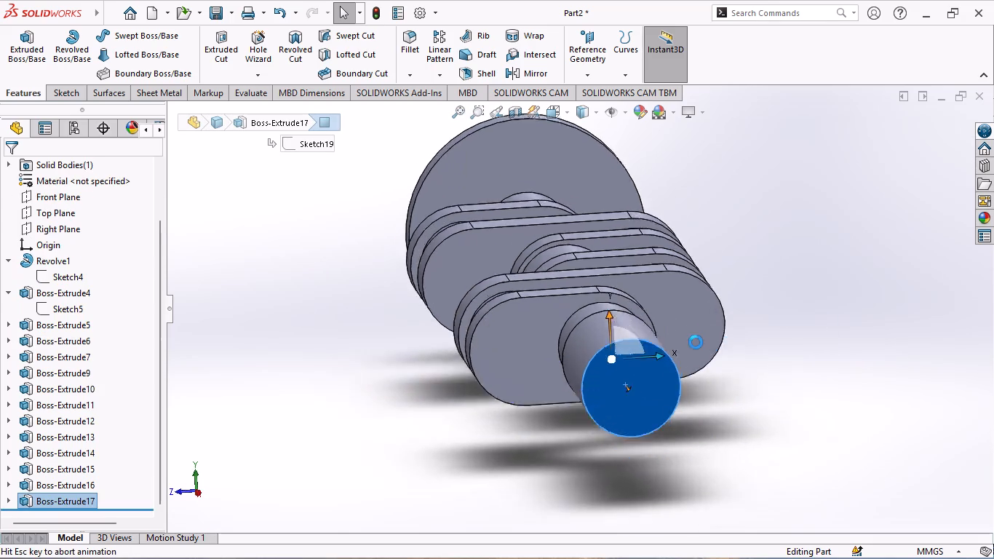
{"action": "left_click", "coordinate": [123, 36]}
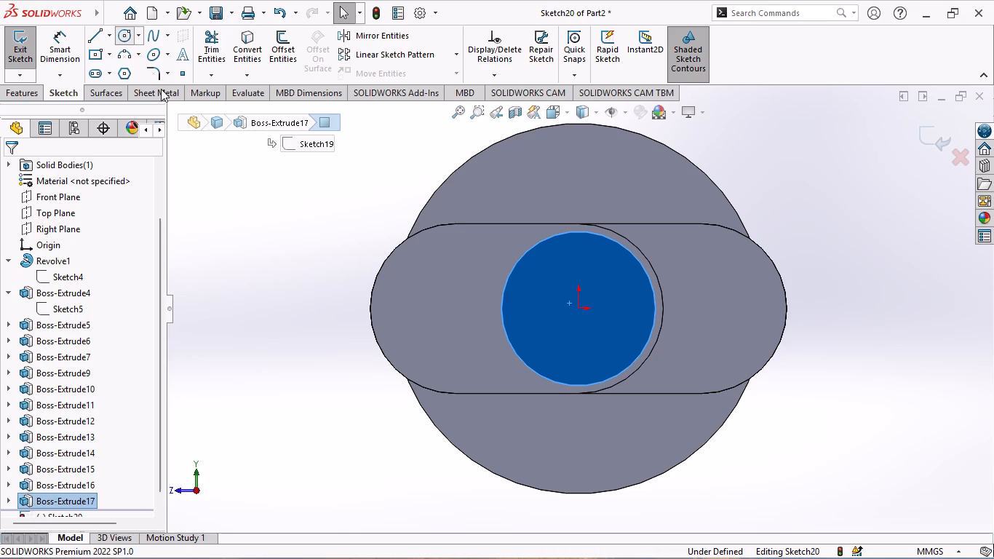
{"action": "left_click", "coordinate": [575, 309]}
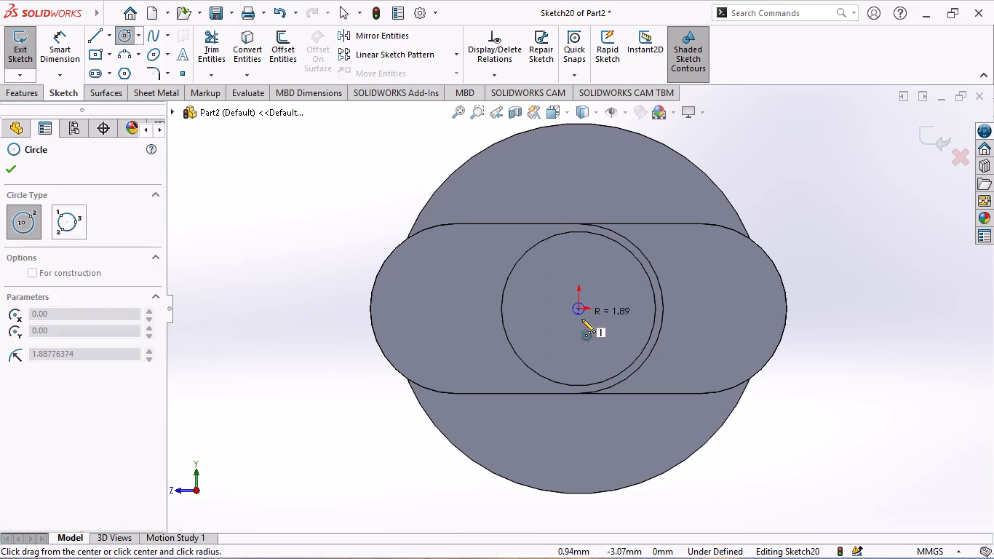
{"action": "left_click", "coordinate": [592, 340]}
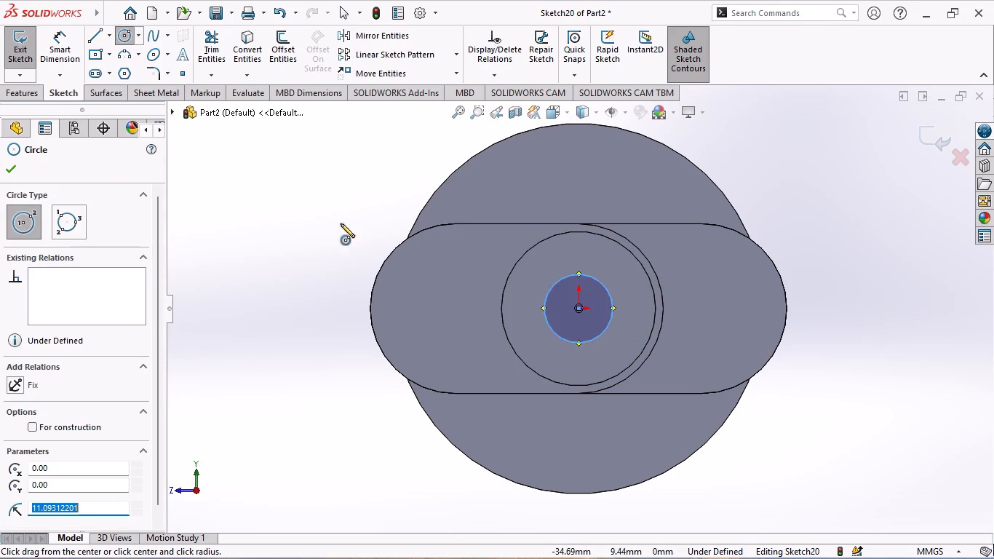
Dimension the small circle's diameter to 25 mm.
{"action": "left_click", "coordinate": [55, 47]}
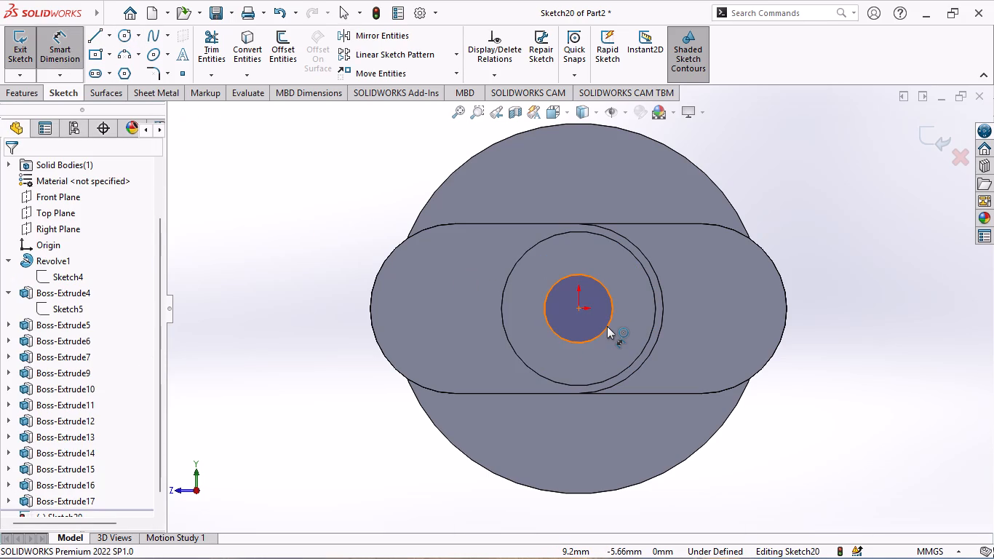
{"action": "left_click", "coordinate": [607, 326]}
{"action": "left_click", "coordinate": [726, 299]}
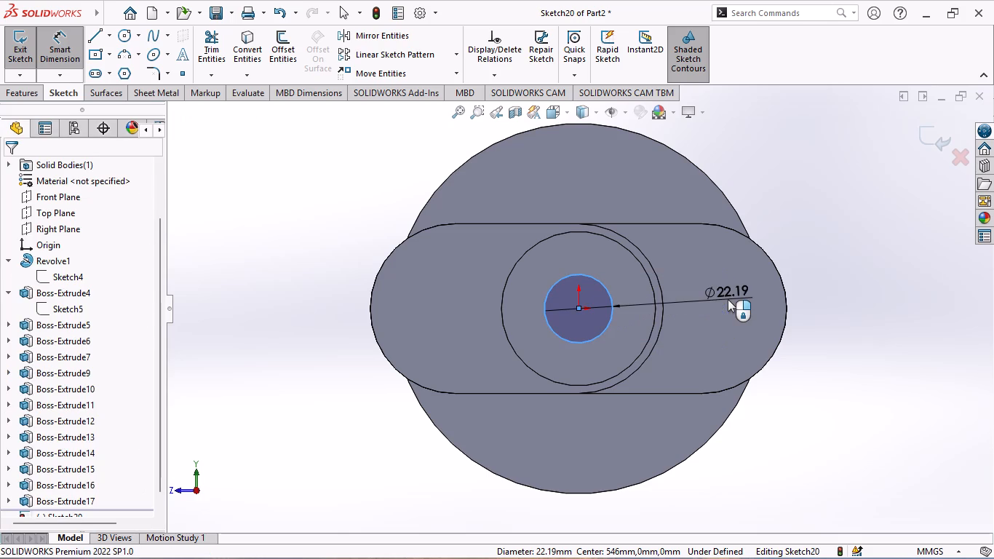
{"action": "type", "text": "25"}
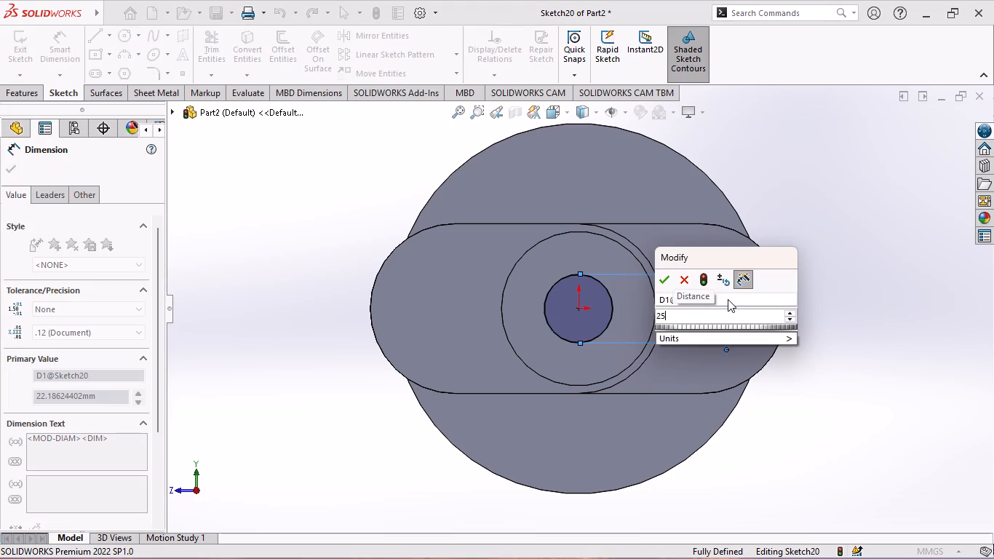
{"action": "key", "text": "Return"}
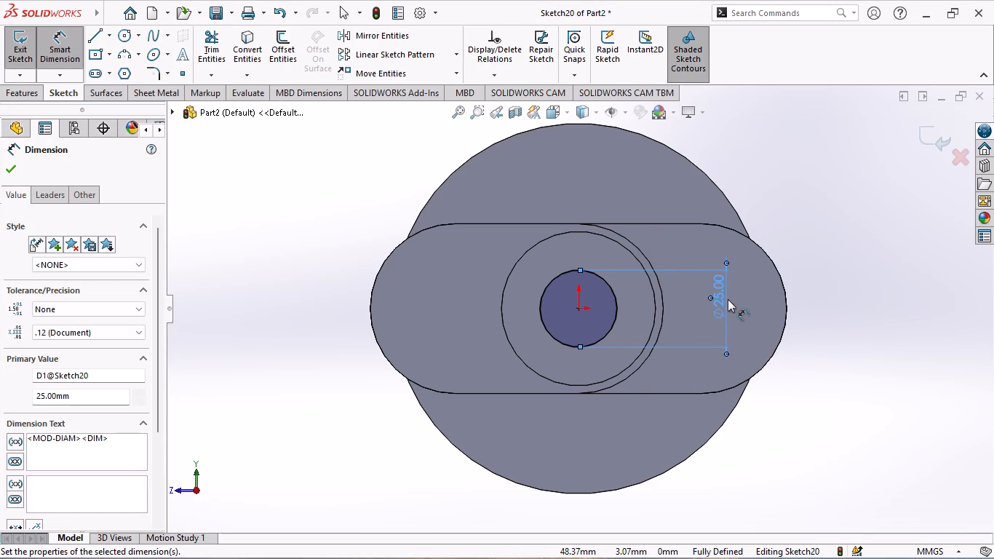
{"action": "left_click", "coordinate": [13, 167]}
Extrude the small circle as a blind boss 20 mm deep, merged with the crankshaft body, to form the shaft's end stub.
{"action": "left_click", "coordinate": [25, 90]}
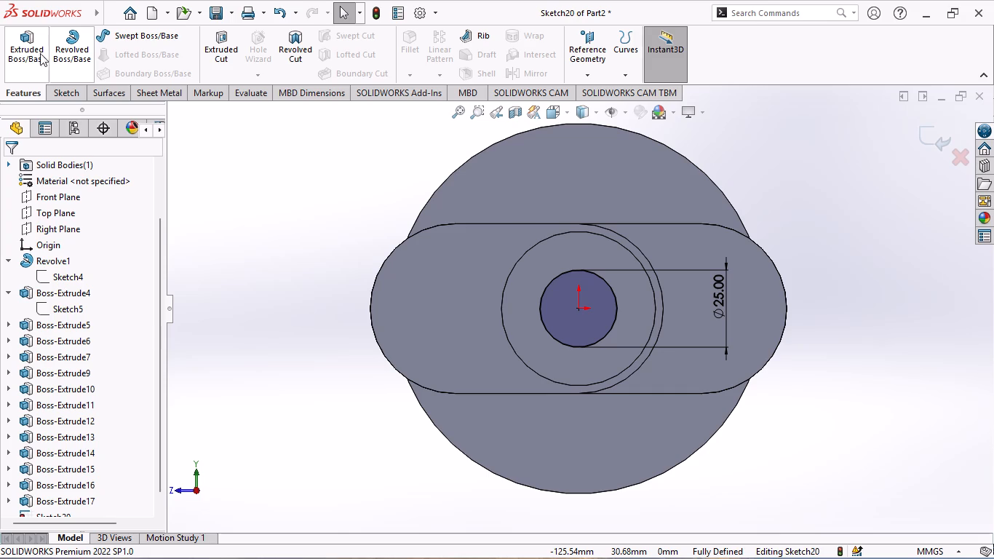
{"action": "left_click", "coordinate": [20, 47]}
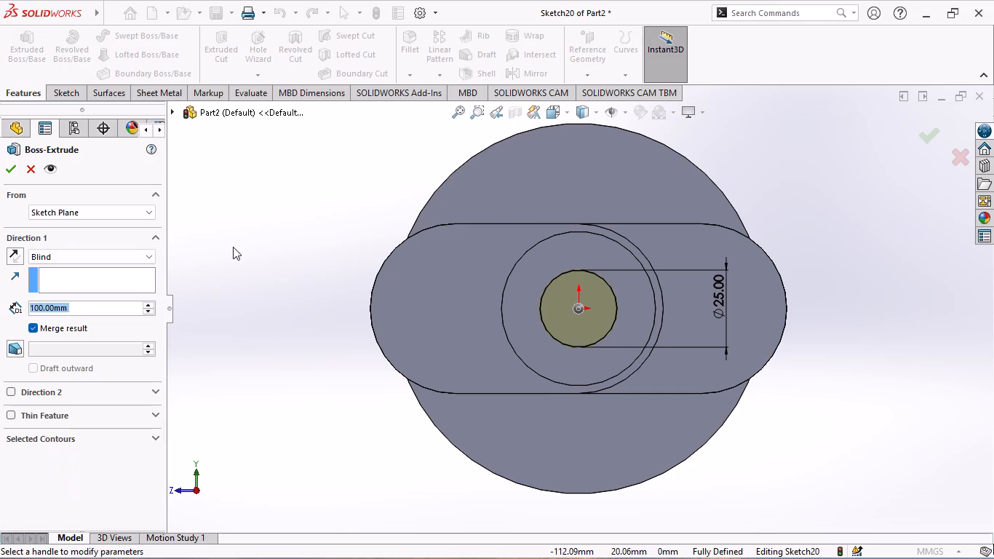
{"action": "type", "text": "20"}
{"action": "key", "text": "Return"}
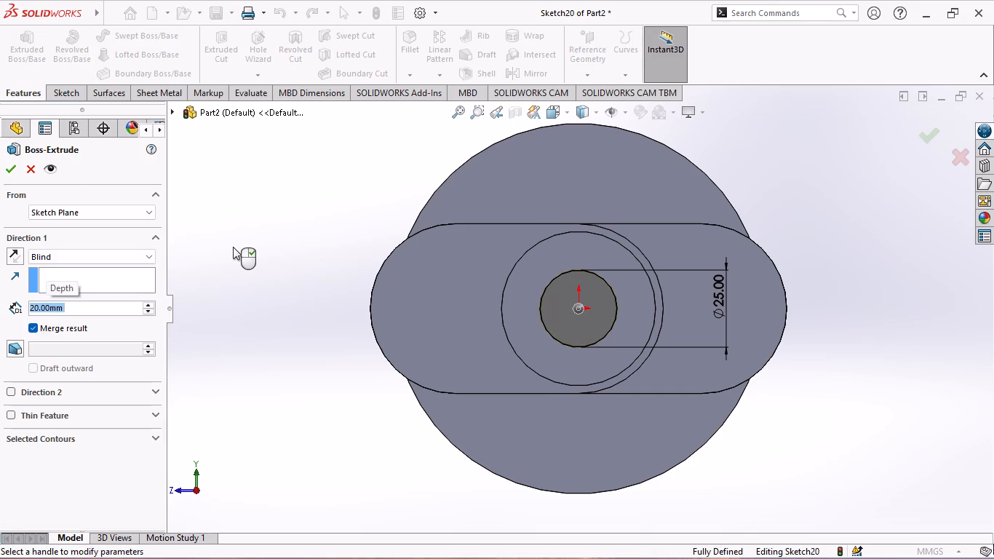
{"action": "left_click", "coordinate": [6, 167]}
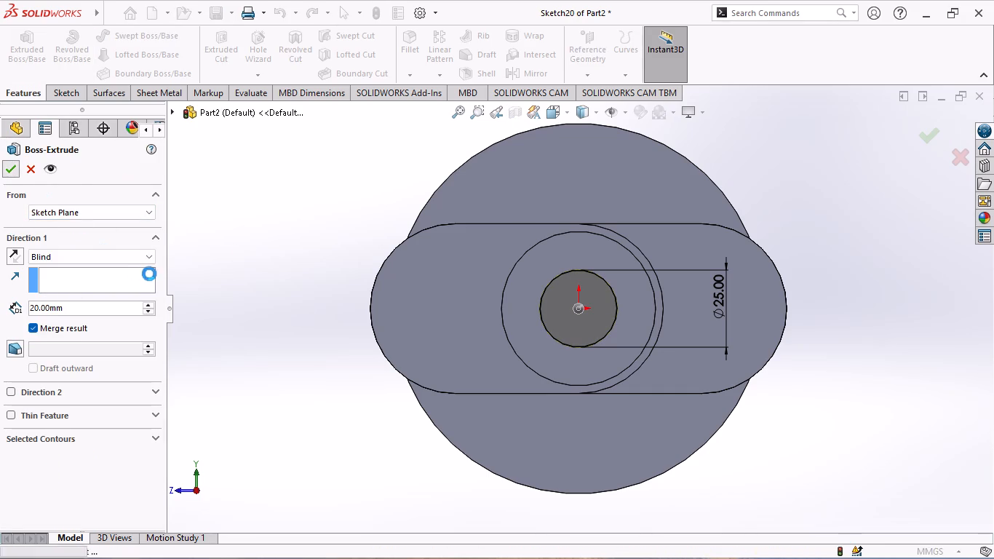
Inspect the whole crankshaft at an angle, from the flange along the webs and pins to the stepped shaft end.
{"action": "scroll", "coordinate": [244, 287], "scroll_direction": "up", "scroll_amount": 2}
{"action": "middle_click_drag", "start_coordinate": [258, 268], "coordinate": [313, 349]}
{"action": "scroll", "coordinate": [309, 342], "scroll_direction": "down", "scroll_amount": 1}
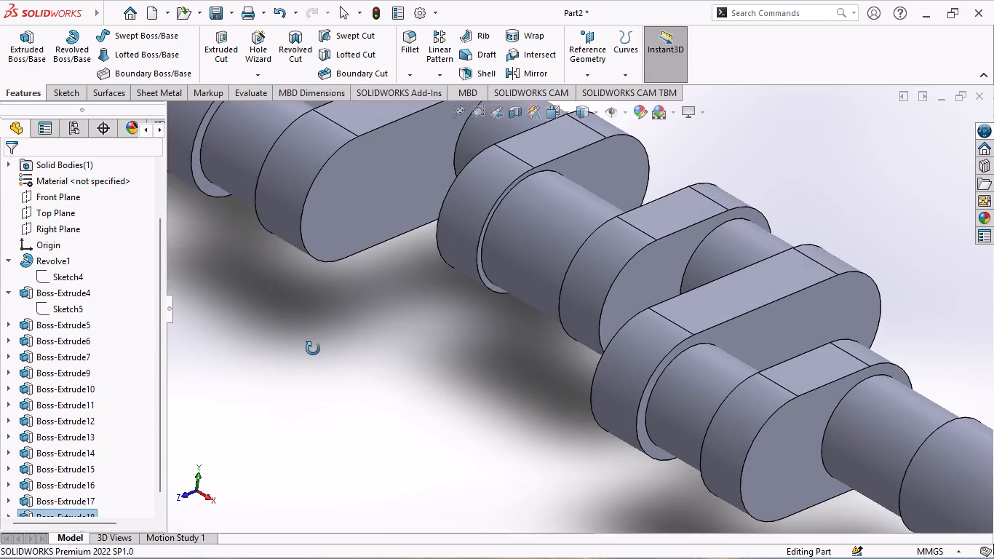
{"action": "middle_click_drag", "start_coordinate": [313, 349], "coordinate": [314, 341]}
{"action": "scroll", "coordinate": [313, 349], "scroll_direction": "up", "scroll_amount": 5}
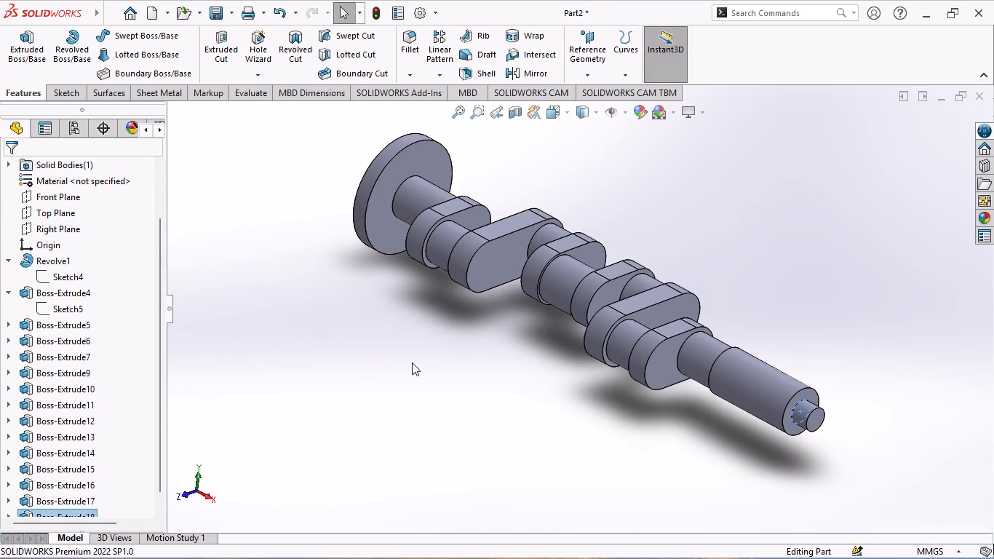
{"action": "scroll", "coordinate": [412, 362], "scroll_direction": "up", "scroll_amount": 1}
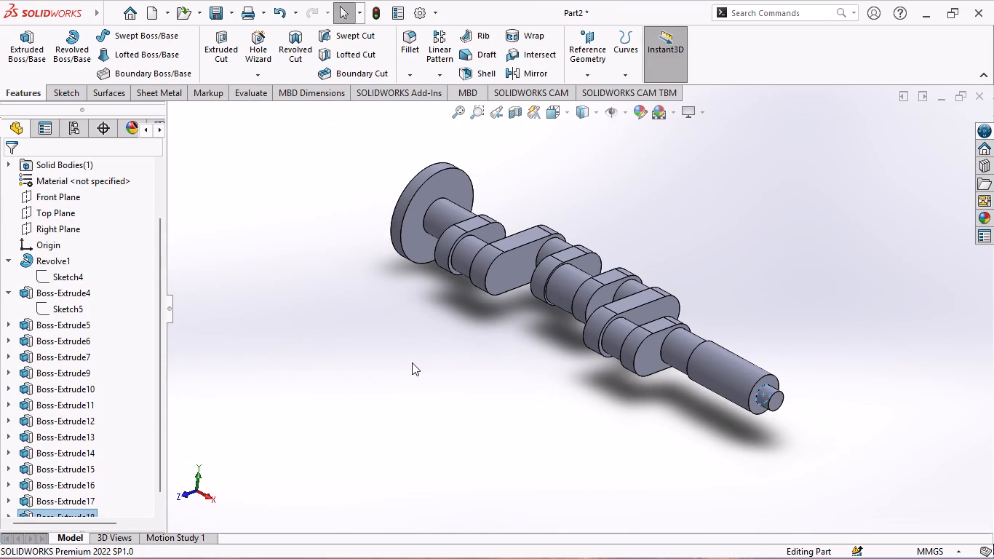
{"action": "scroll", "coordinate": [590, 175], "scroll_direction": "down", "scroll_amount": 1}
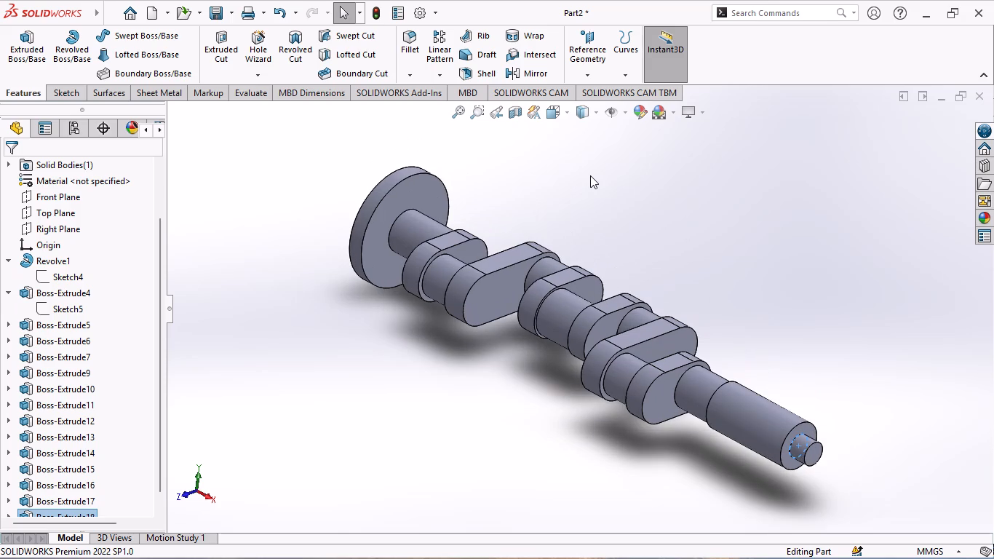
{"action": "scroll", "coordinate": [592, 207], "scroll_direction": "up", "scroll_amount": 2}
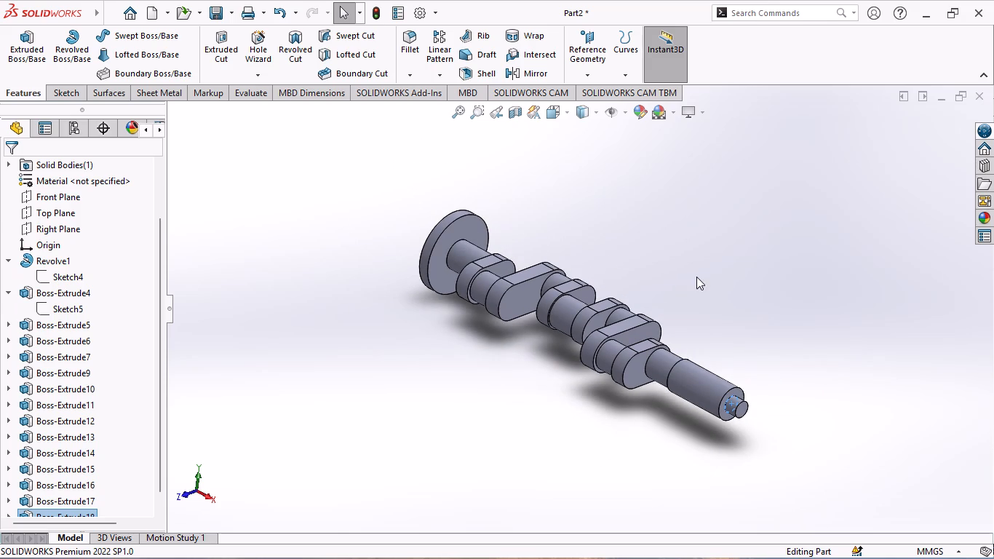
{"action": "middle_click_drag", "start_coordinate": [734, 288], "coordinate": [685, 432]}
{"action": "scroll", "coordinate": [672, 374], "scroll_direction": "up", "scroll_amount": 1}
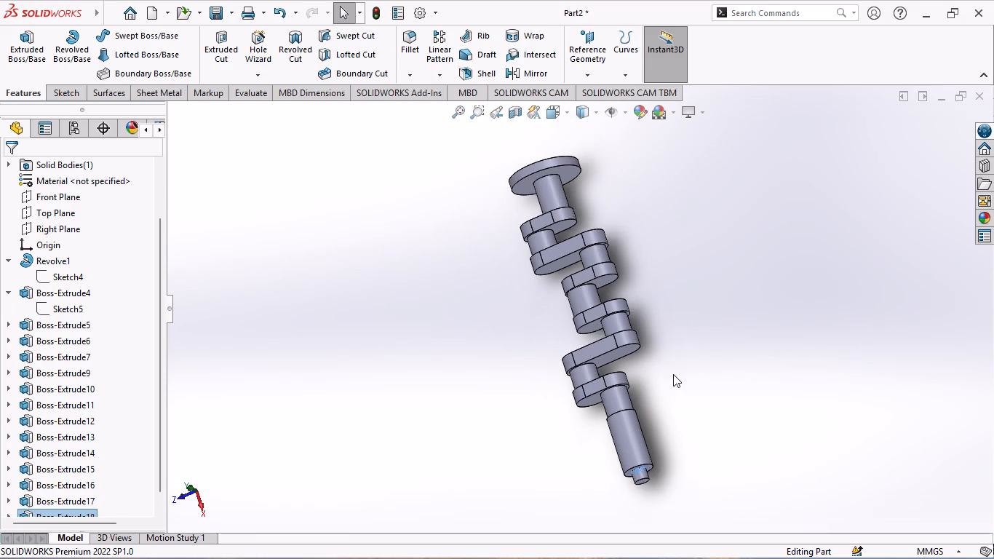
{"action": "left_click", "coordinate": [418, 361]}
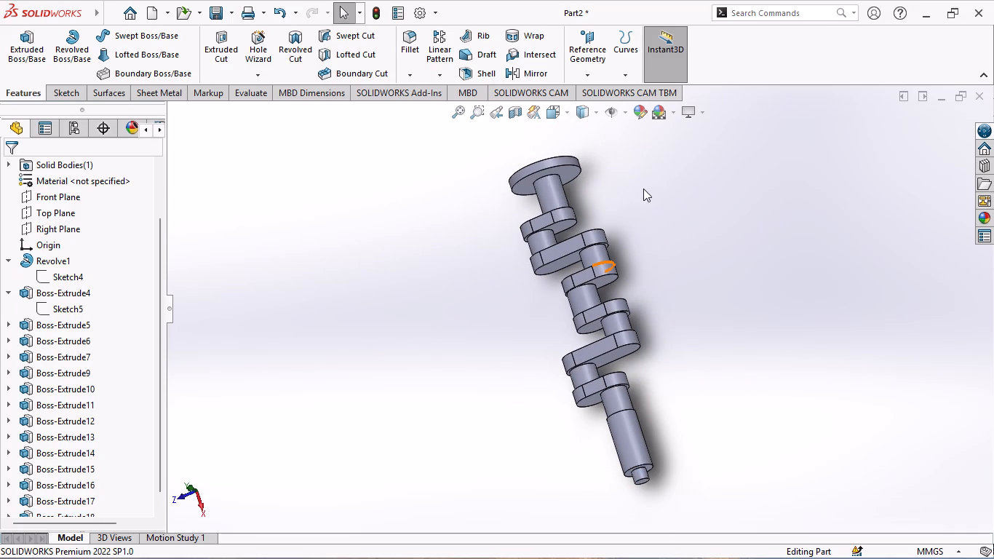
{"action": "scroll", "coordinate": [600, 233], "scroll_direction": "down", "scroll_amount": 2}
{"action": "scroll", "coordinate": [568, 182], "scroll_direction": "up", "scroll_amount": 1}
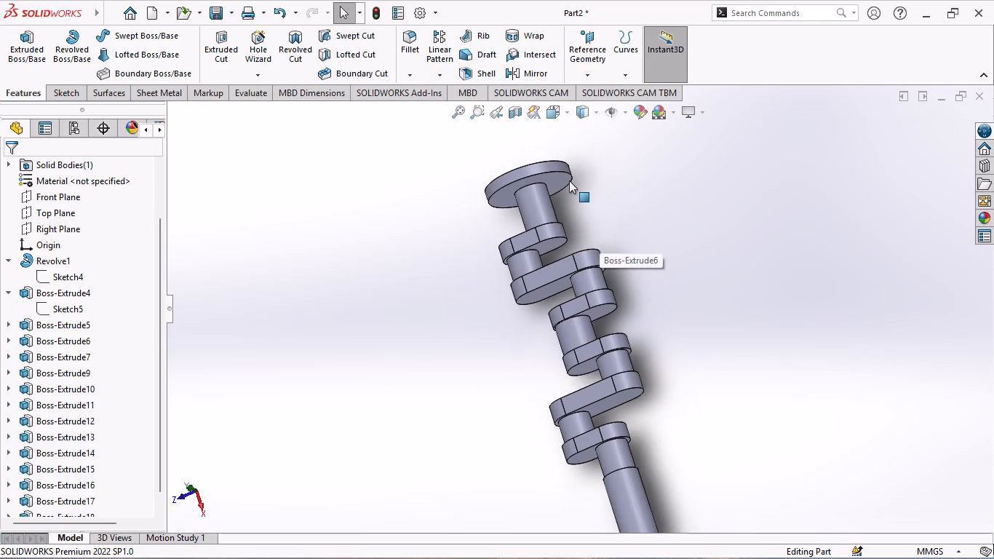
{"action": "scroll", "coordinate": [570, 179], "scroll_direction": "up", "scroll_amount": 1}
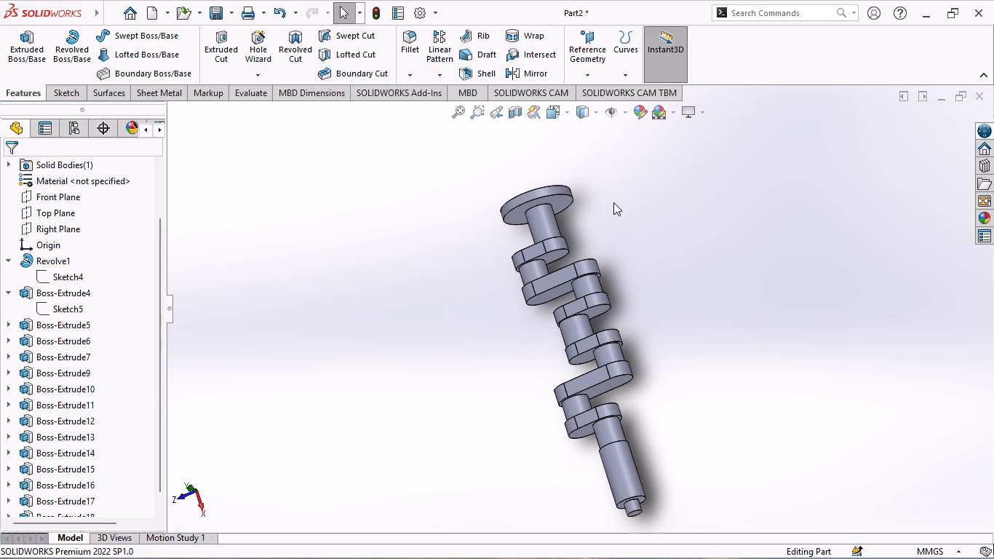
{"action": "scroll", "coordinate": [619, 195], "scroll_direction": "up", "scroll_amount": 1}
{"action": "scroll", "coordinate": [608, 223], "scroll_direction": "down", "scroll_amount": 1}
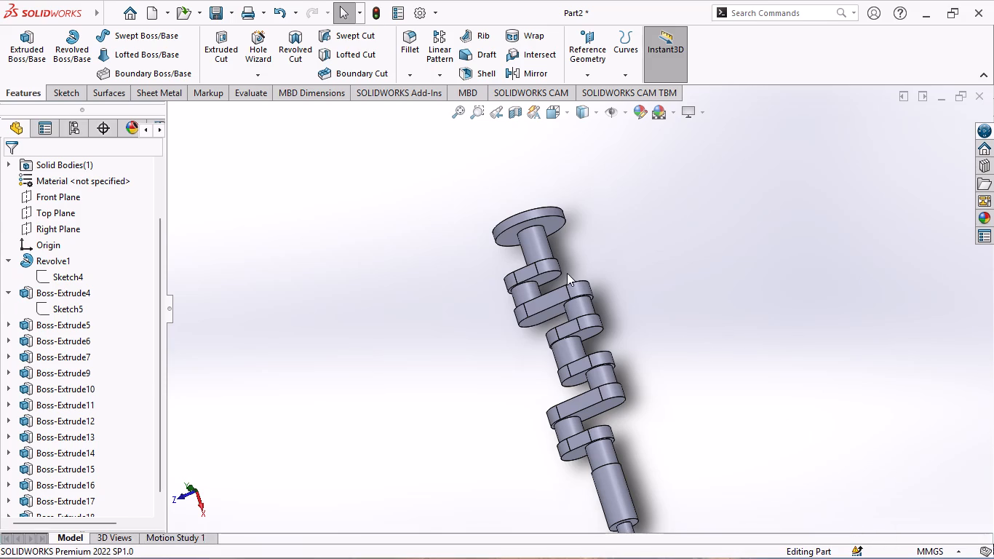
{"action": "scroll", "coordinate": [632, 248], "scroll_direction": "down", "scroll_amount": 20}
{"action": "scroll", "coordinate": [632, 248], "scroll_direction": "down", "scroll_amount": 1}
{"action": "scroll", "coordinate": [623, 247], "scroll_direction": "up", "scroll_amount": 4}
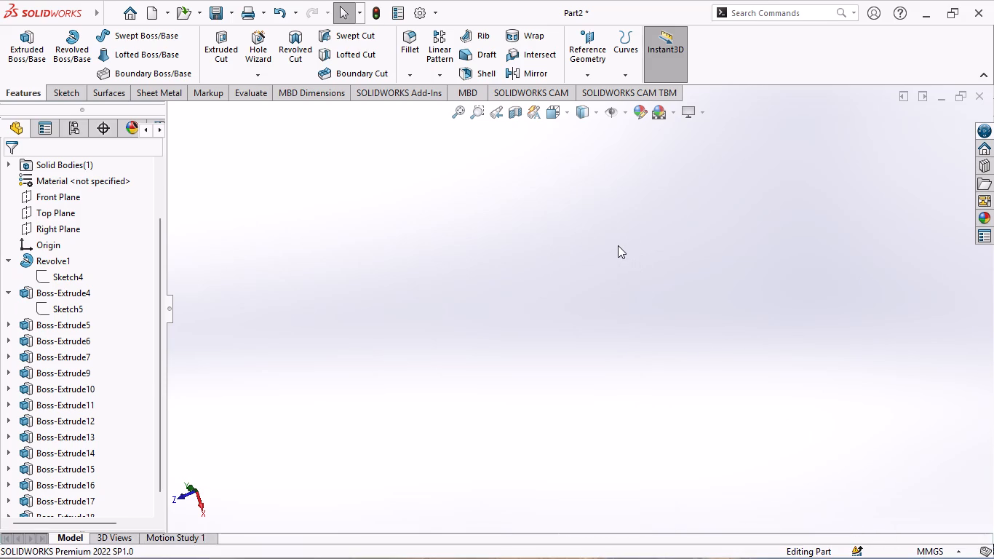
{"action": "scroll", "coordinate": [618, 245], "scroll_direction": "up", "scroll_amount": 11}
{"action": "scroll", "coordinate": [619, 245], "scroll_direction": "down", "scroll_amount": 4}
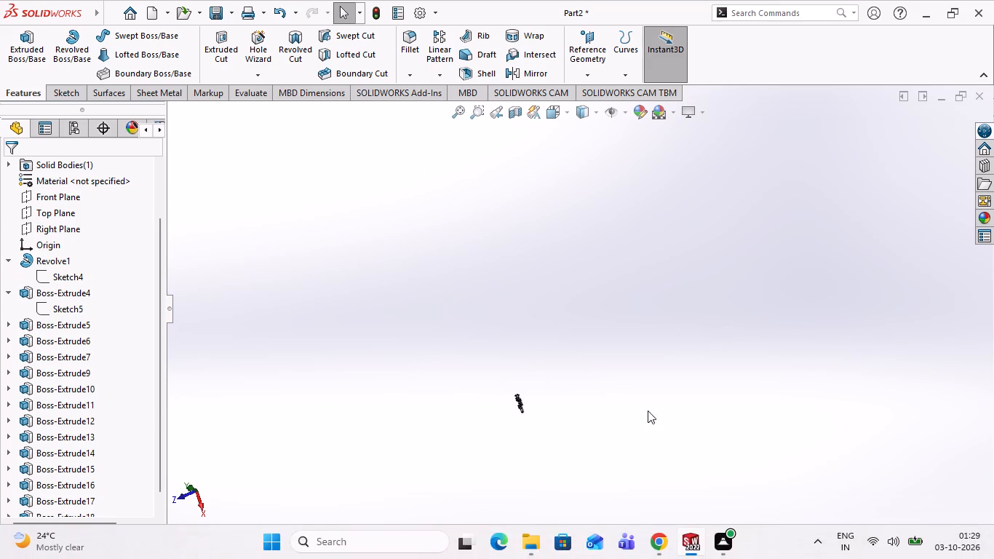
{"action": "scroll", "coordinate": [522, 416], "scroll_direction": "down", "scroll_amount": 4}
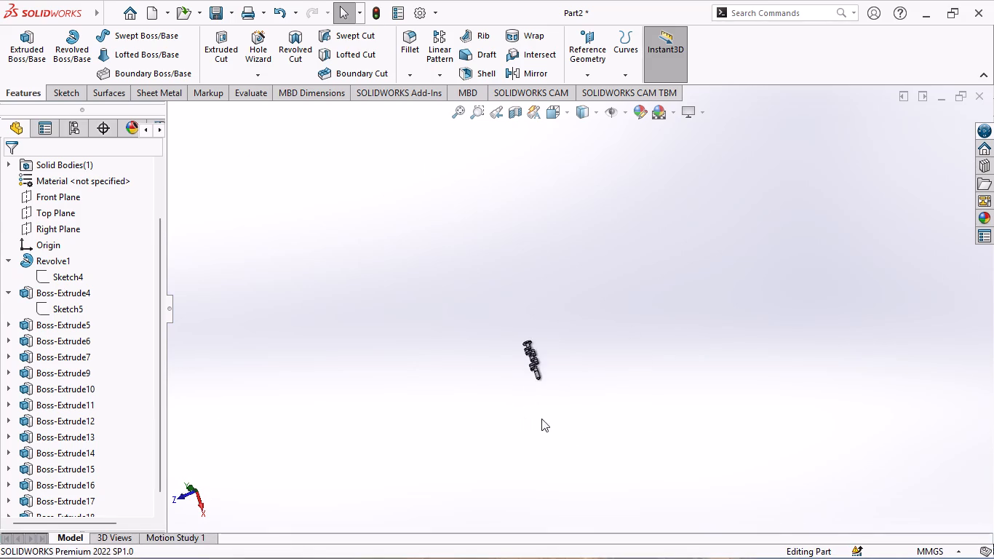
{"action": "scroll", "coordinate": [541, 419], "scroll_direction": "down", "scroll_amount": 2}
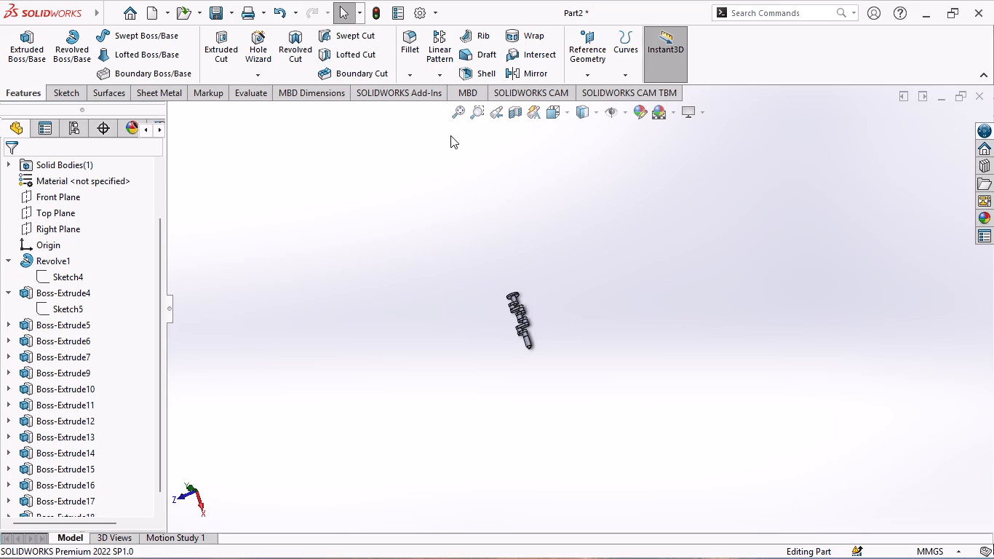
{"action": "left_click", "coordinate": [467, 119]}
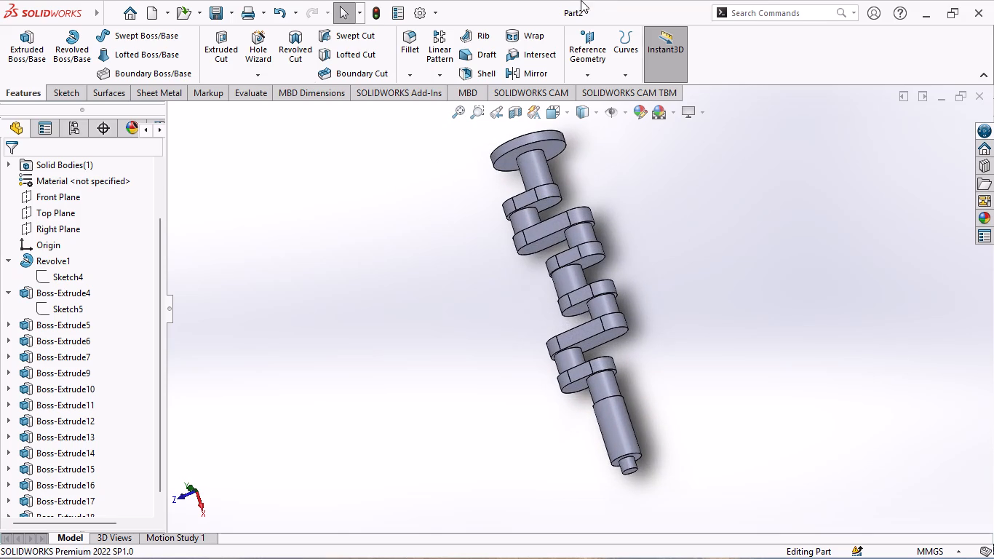
Examine the crankshaft's webs, pins, flange and stepped end from several sides, highlighting the features Boss-Extrude5 and Boss-Extrude6.
{"action": "middle_click_drag", "start_coordinate": [381, 339], "coordinate": [482, 346]}
{"action": "scroll", "coordinate": [501, 194], "scroll_direction": "down", "scroll_amount": 1}
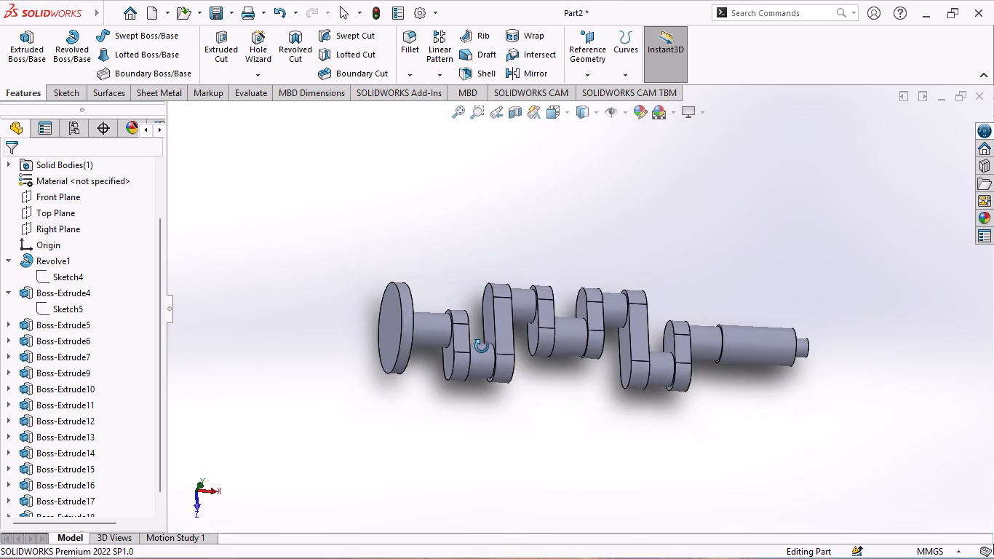
{"action": "middle_click_drag", "start_coordinate": [482, 346], "coordinate": [474, 376]}
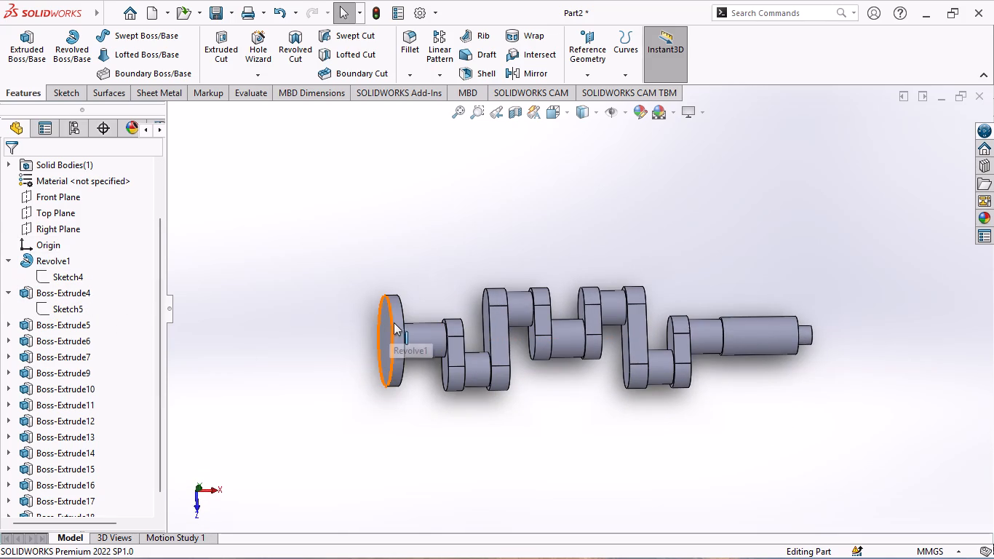
{"action": "left_click", "coordinate": [70, 327]}
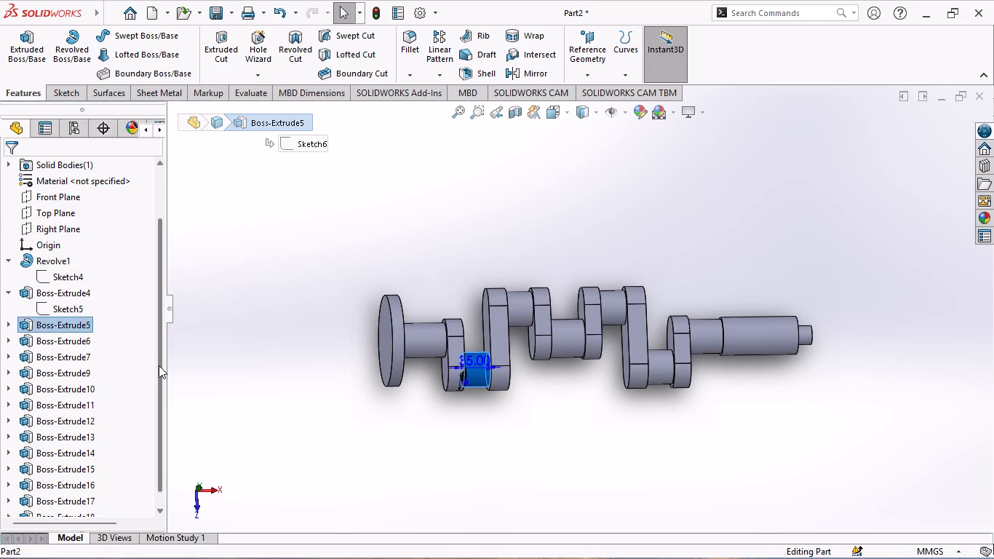
{"action": "left_click", "coordinate": [64, 338]}
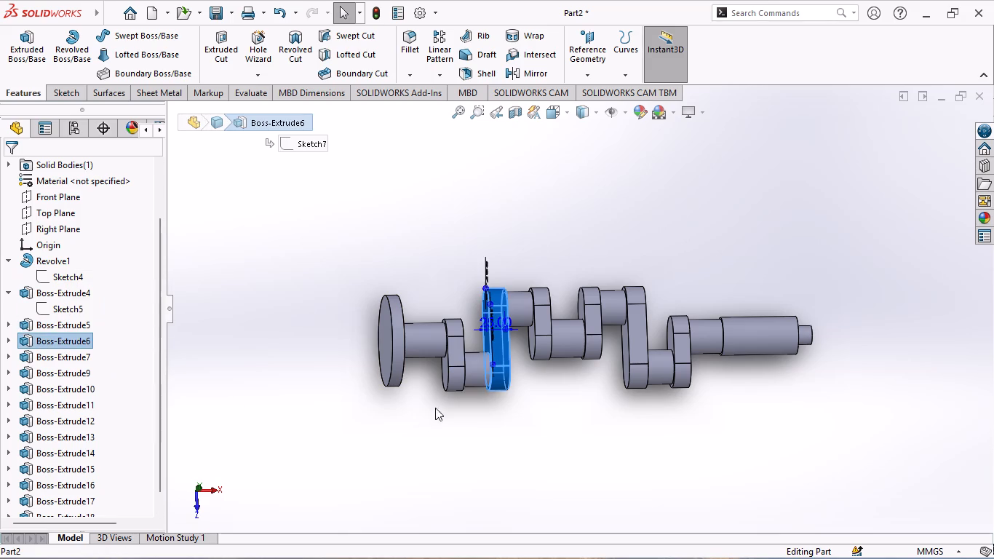
{"action": "left_click", "coordinate": [452, 407]}
{"action": "middle_click_drag", "start_coordinate": [505, 440], "coordinate": [552, 373]}
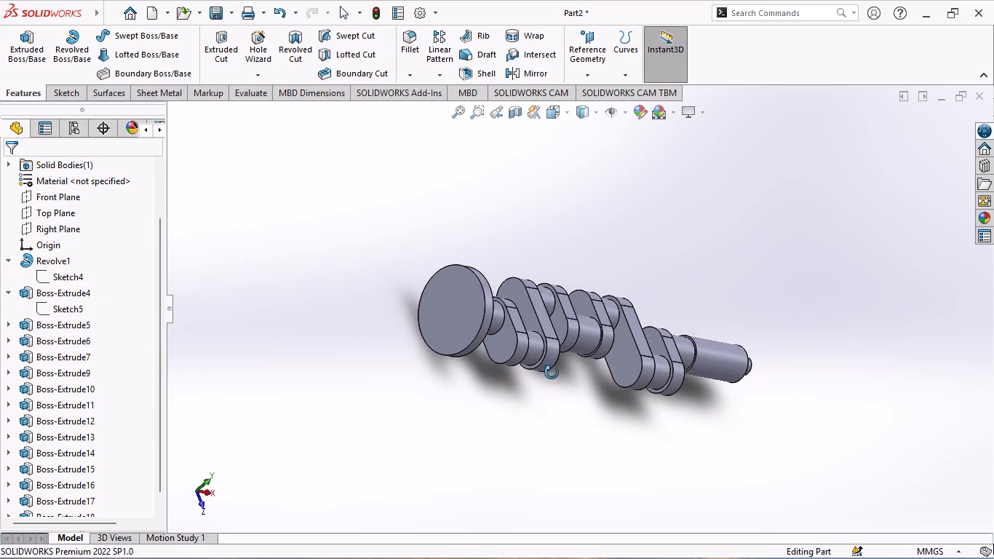
{"action": "middle_click_drag", "start_coordinate": [552, 373], "coordinate": [581, 397]}
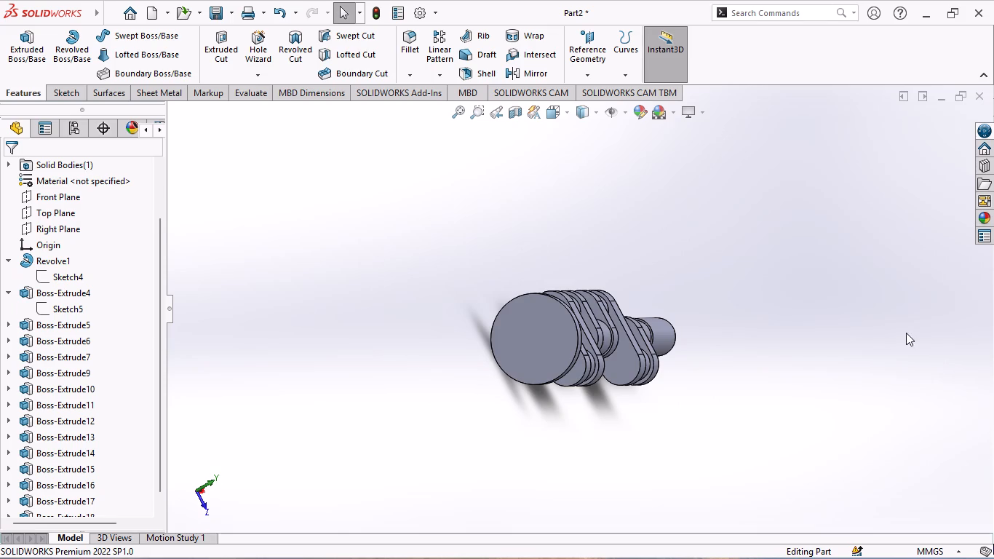
{"action": "middle_click_drag", "start_coordinate": [836, 320], "coordinate": [796, 448]}
{"action": "scroll", "coordinate": [813, 445], "scroll_direction": "down", "scroll_amount": 1}
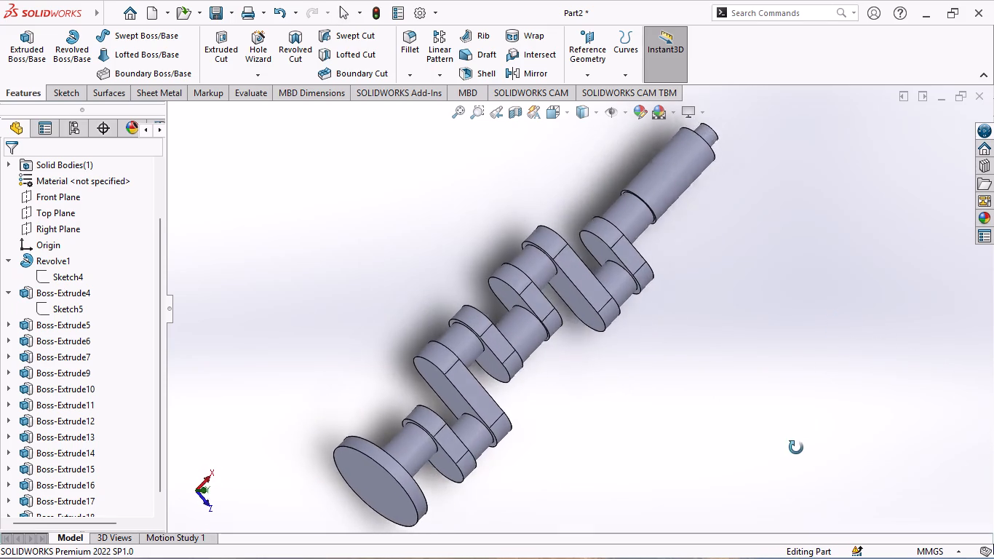
{"action": "middle_click_drag", "start_coordinate": [796, 448], "coordinate": [766, 436]}
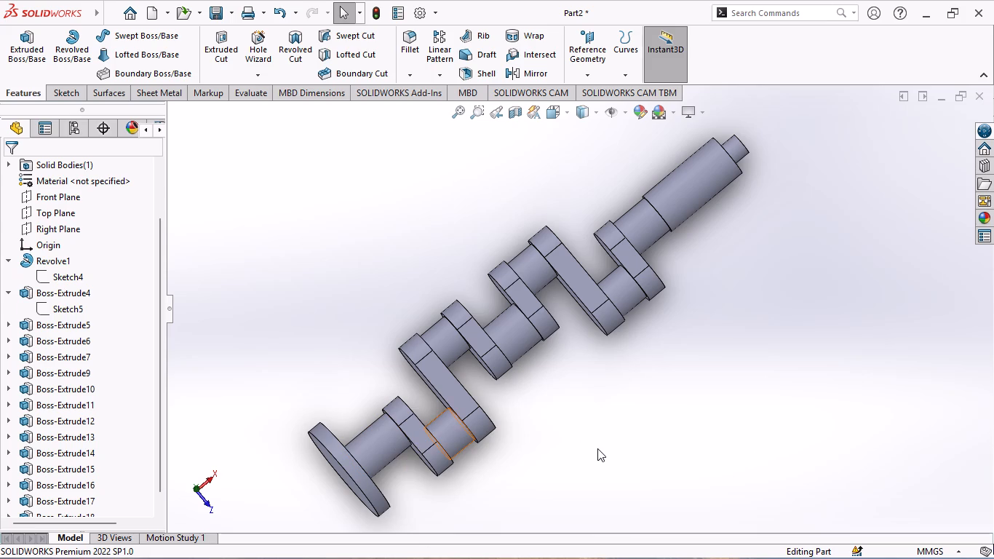
{"action": "middle_click_drag", "start_coordinate": [597, 448], "coordinate": [624, 441]}
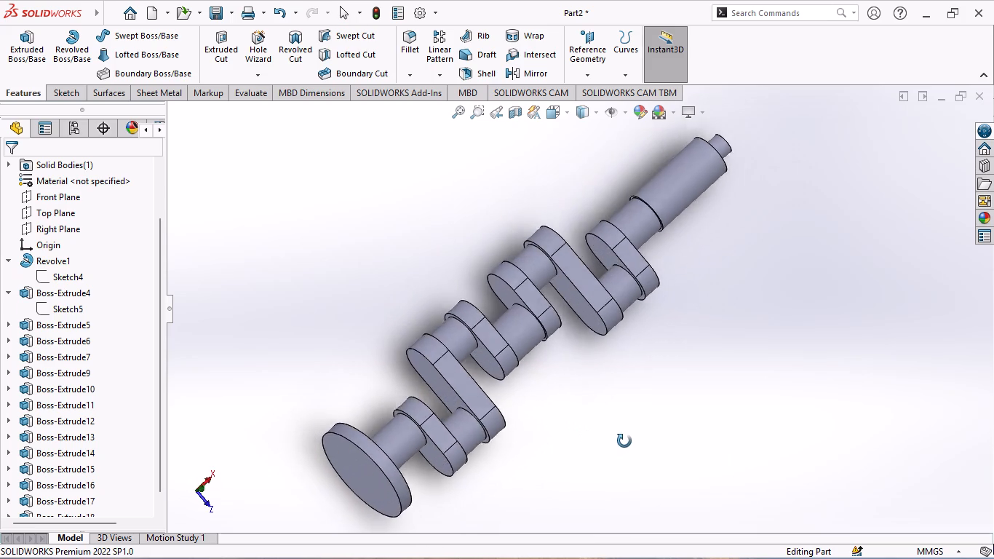
{"action": "middle_click_drag", "start_coordinate": [624, 441], "coordinate": [468, 558]}
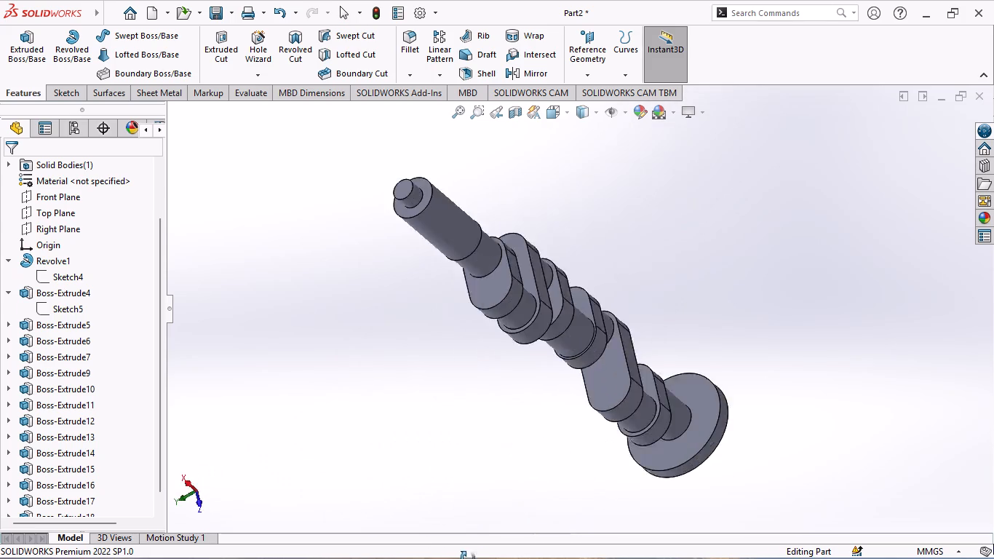
{"action": "middle_click_drag", "start_coordinate": [468, 558], "coordinate": [533, 491]}
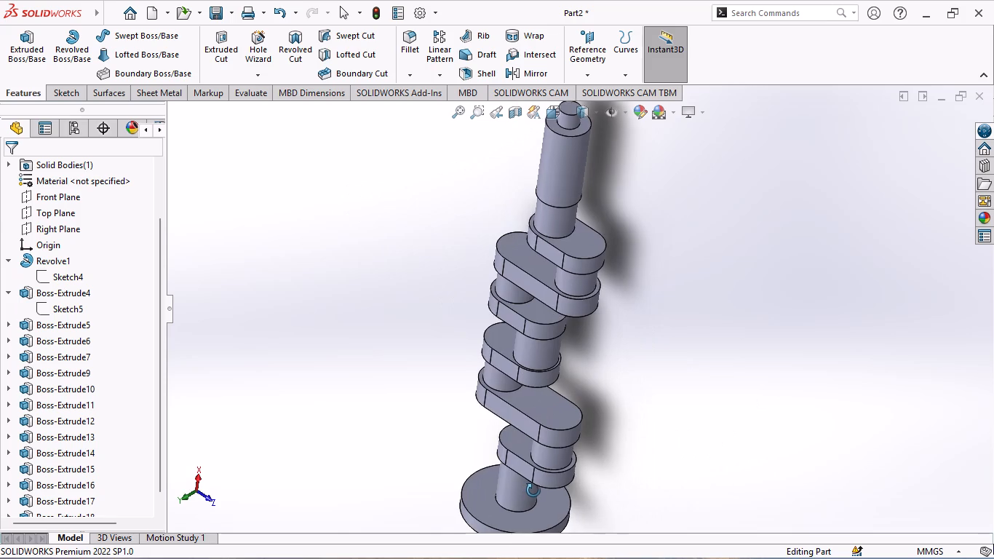
{"action": "middle_click_drag", "start_coordinate": [533, 491], "coordinate": [599, 377]}
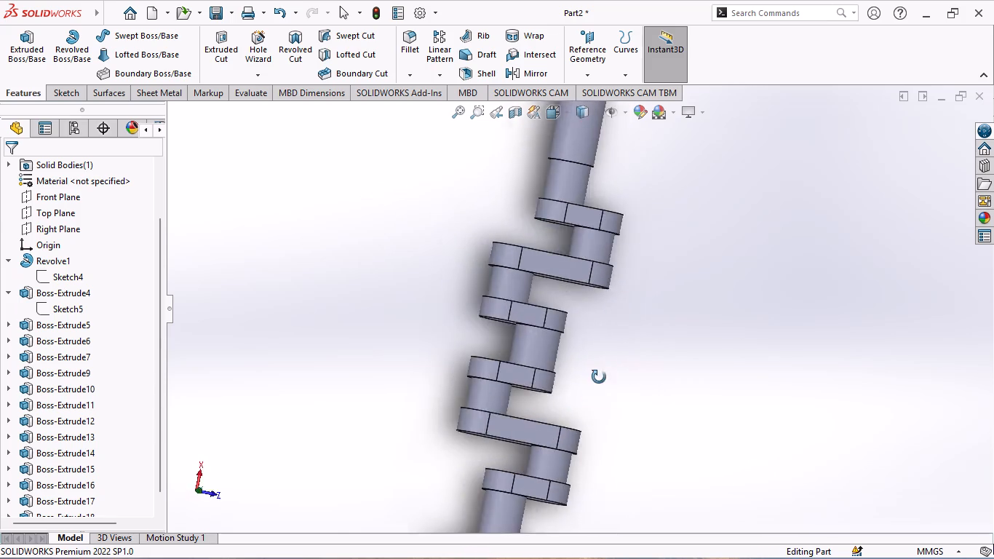
{"action": "middle_click_drag", "start_coordinate": [599, 377], "coordinate": [831, 250]}
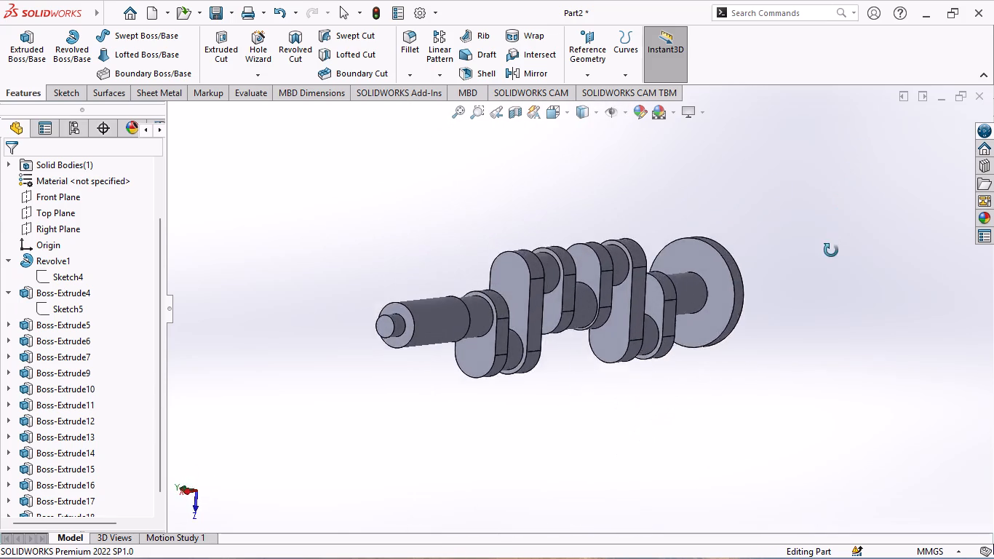
{"action": "middle_click_drag", "start_coordinate": [831, 250], "coordinate": [768, 269]}
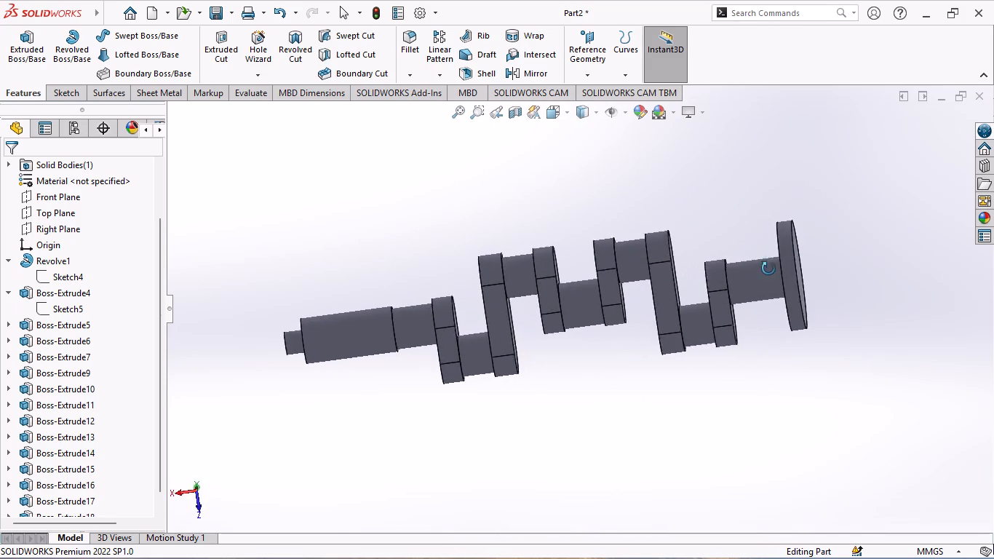
{"action": "middle_click_drag", "start_coordinate": [768, 269], "coordinate": [778, 262]}
{"action": "scroll", "coordinate": [778, 262], "scroll_direction": "down", "scroll_amount": 1}
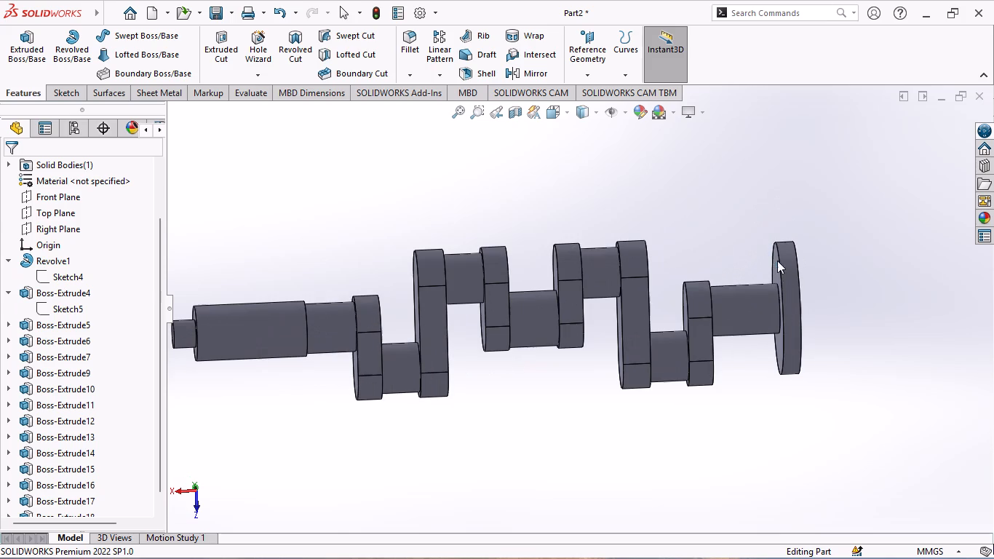
{"action": "scroll", "coordinate": [384, 298], "scroll_direction": "up", "scroll_amount": 1}
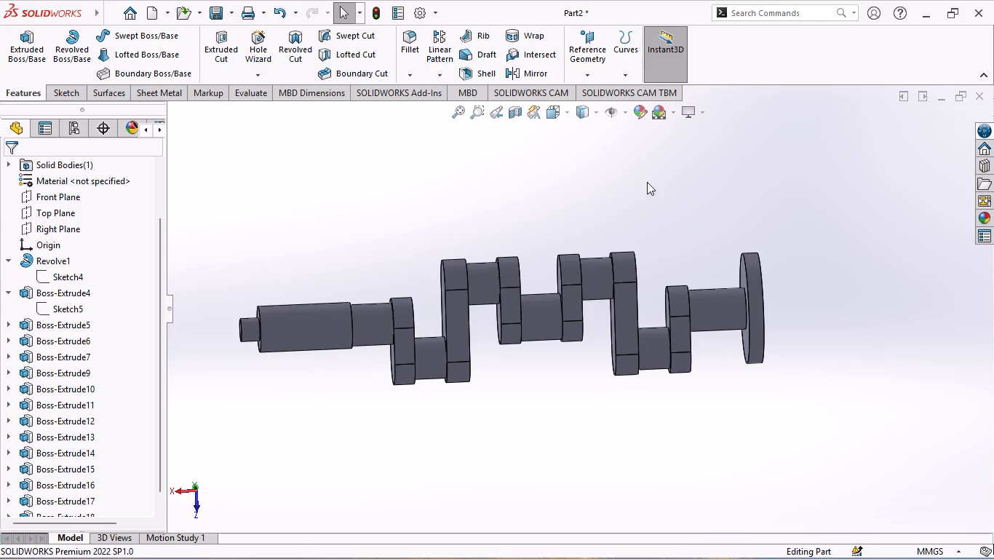
Start a sketch on the end flange's outer face and draw an origin-centred circle with a radius of about 42 mm.
{"action": "middle_click_drag", "start_coordinate": [837, 282], "coordinate": [803, 327]}
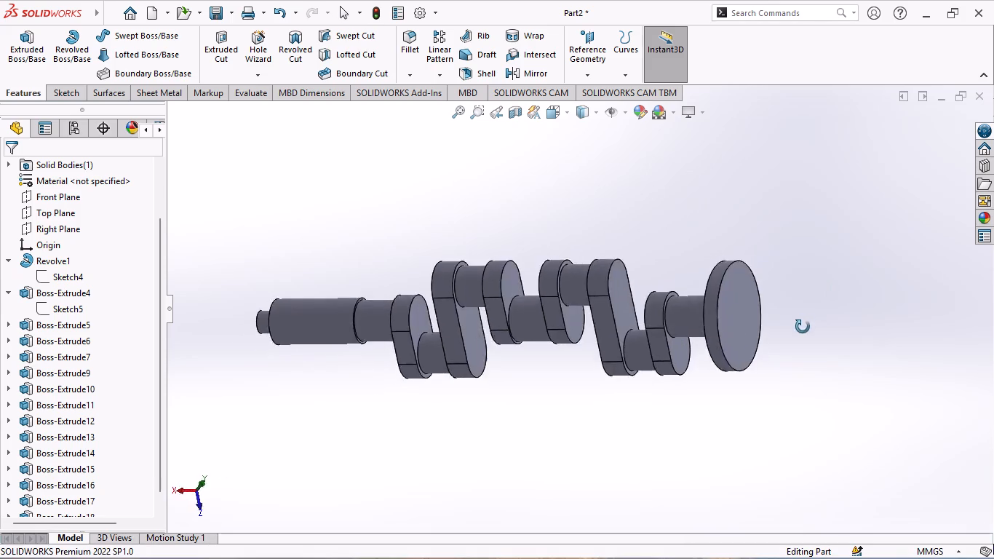
{"action": "middle_click_drag", "start_coordinate": [803, 327], "coordinate": [771, 265]}
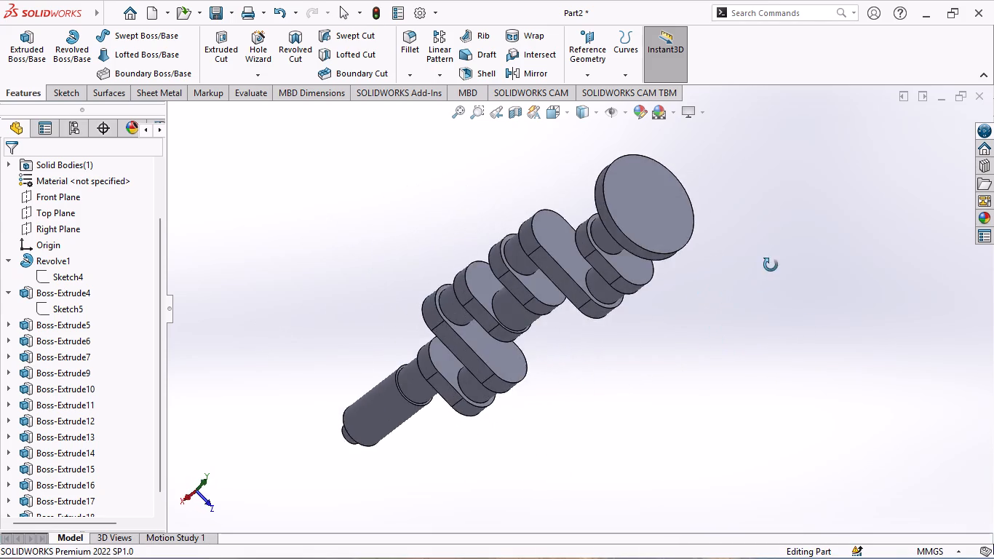
{"action": "middle_click_drag", "start_coordinate": [771, 265], "coordinate": [733, 318]}
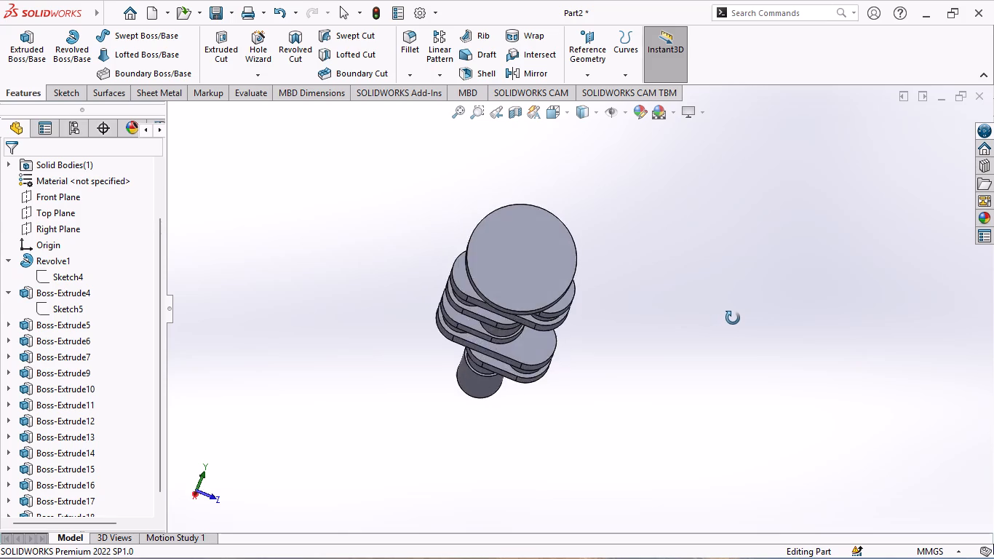
{"action": "middle_click_drag", "start_coordinate": [733, 318], "coordinate": [752, 320]}
{"action": "left_click", "coordinate": [598, 283]}
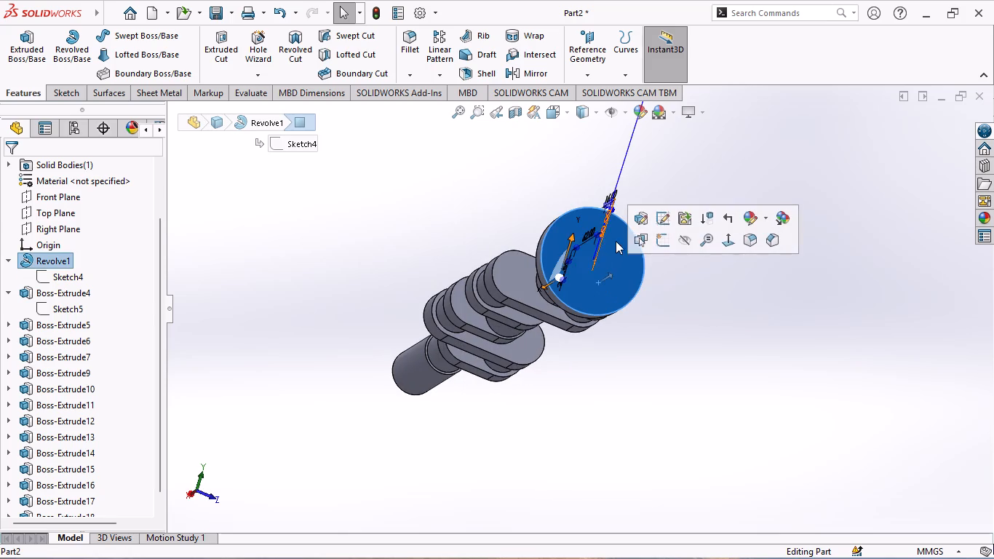
{"action": "left_click", "coordinate": [656, 234]}
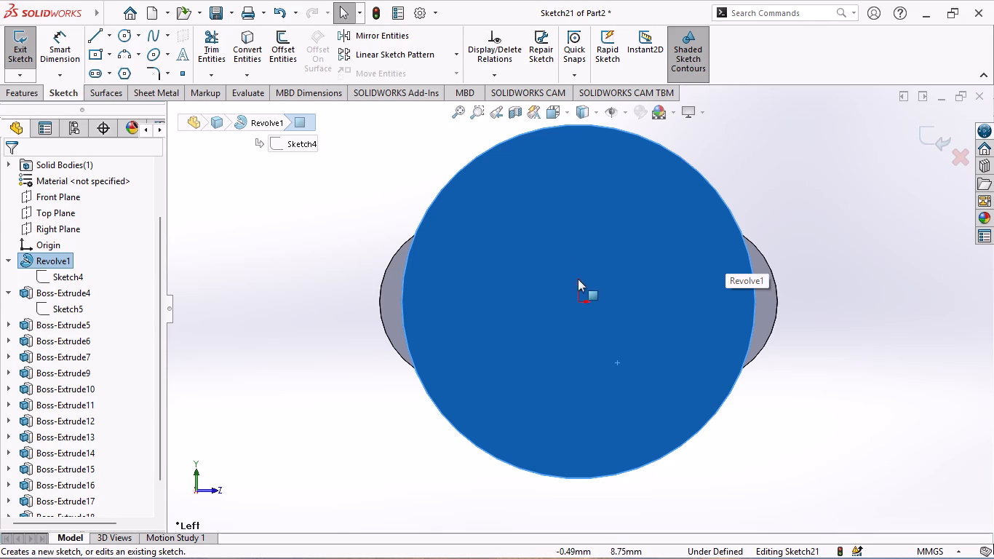
{"action": "left_click", "coordinate": [120, 36]}
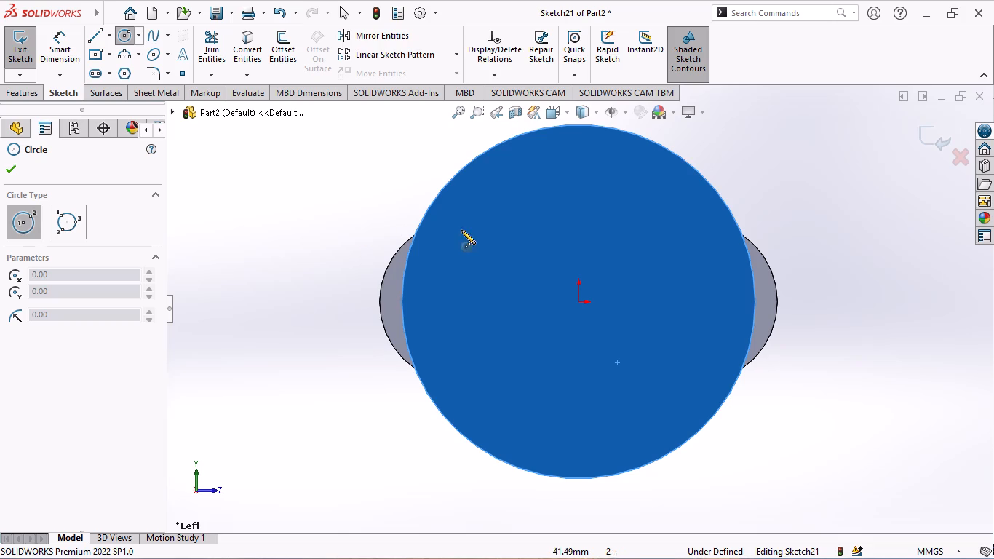
{"action": "left_click", "coordinate": [578, 302]}
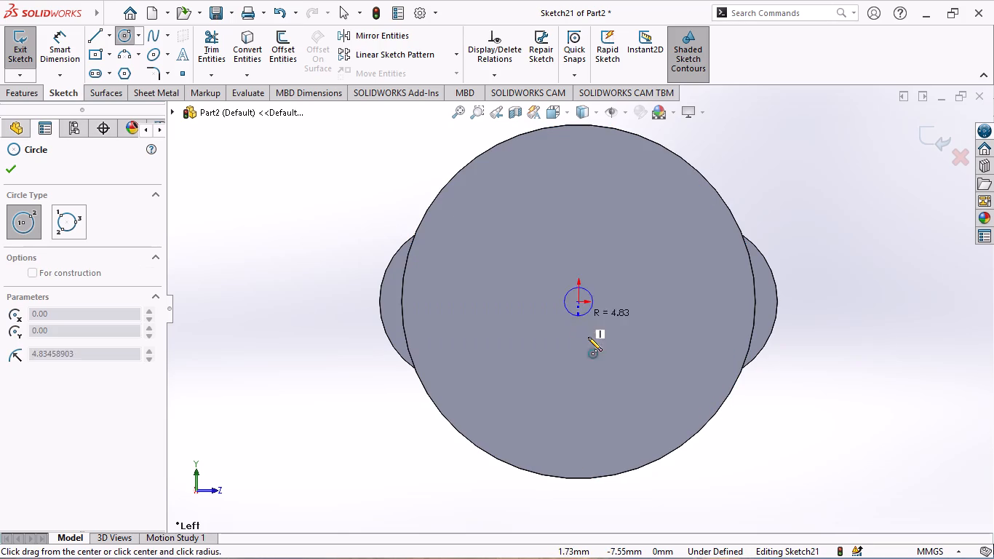
{"action": "left_click", "coordinate": [613, 419]}
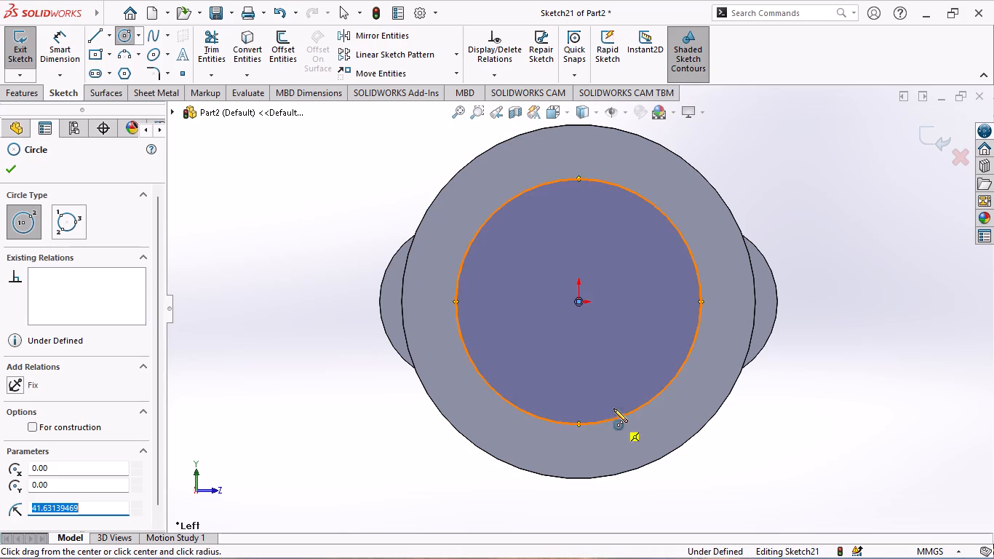
Dimension the flange sketch circle's diameter to 80 mm.
{"action": "left_click", "coordinate": [46, 51]}
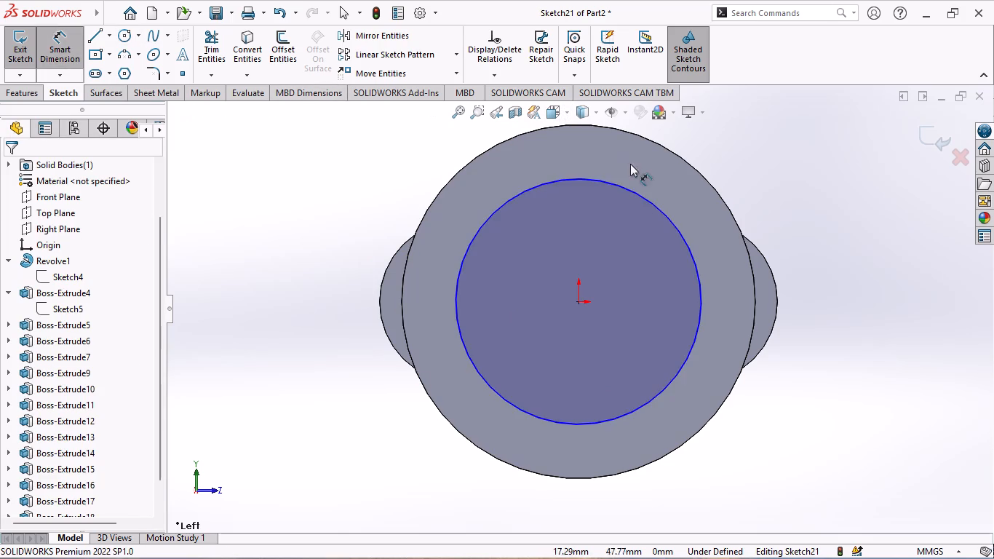
{"action": "left_click", "coordinate": [696, 265]}
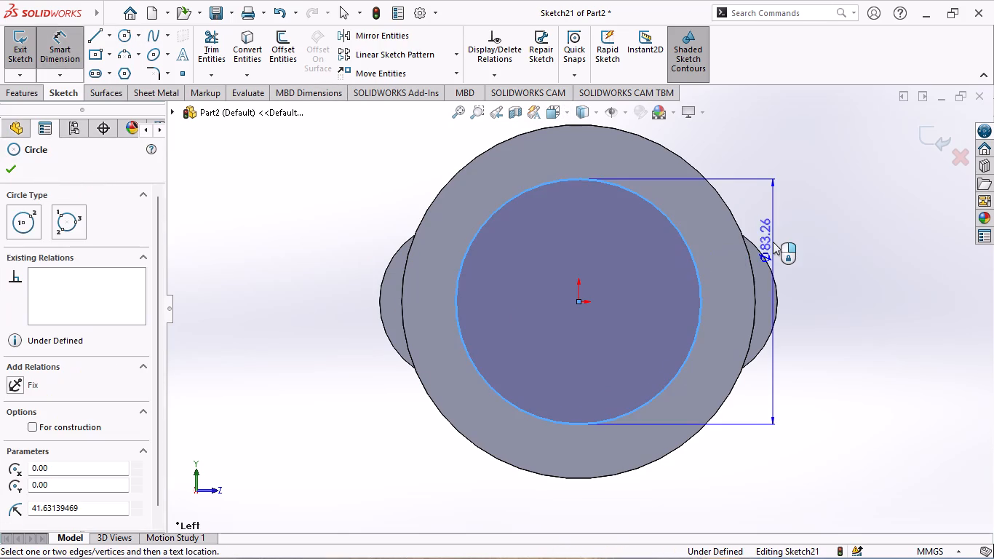
{"action": "left_click", "coordinate": [812, 245]}
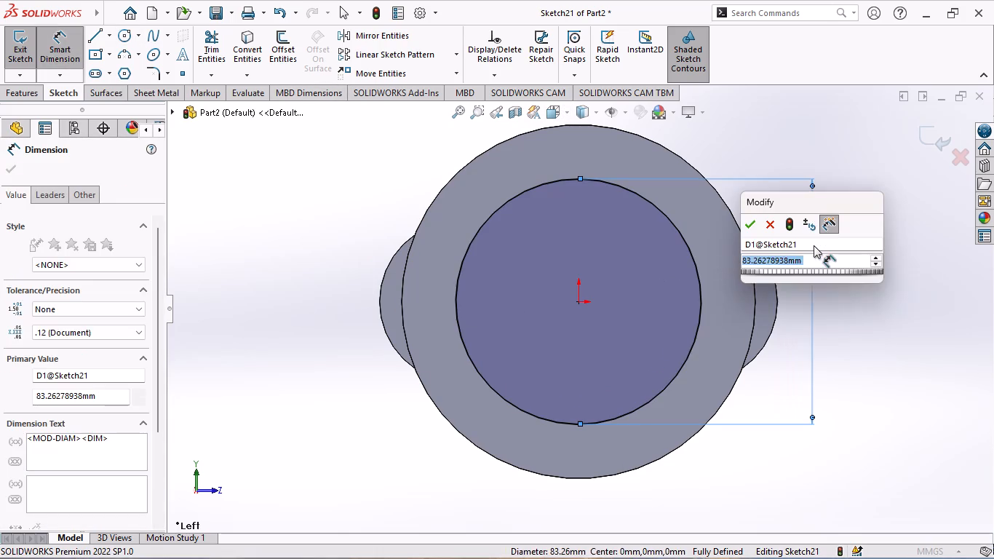
{"action": "type", "text": "80"}
{"action": "key", "text": "Return"}
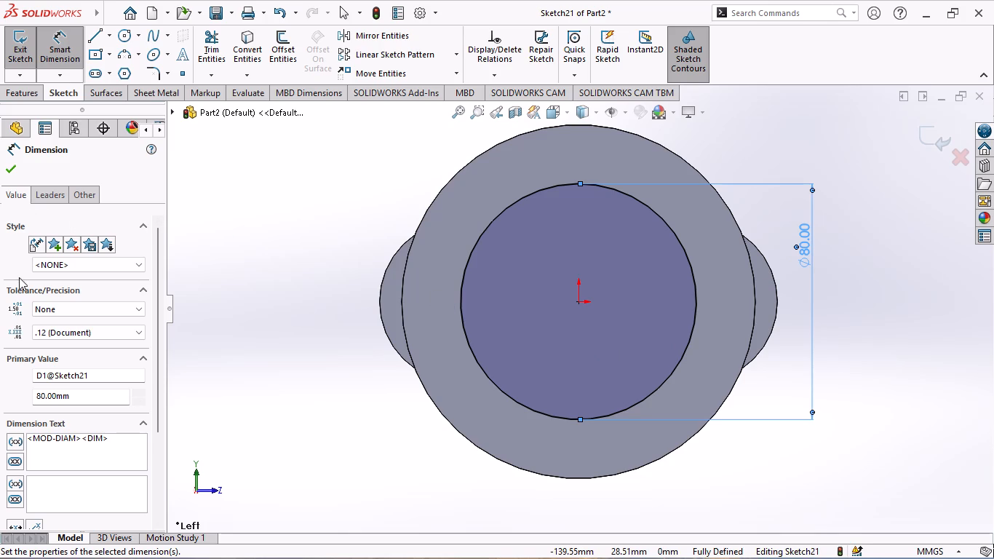
{"action": "scroll", "coordinate": [90, 334], "scroll_direction": "down", "scroll_amount": 6}
{"action": "scroll", "coordinate": [100, 363], "scroll_direction": "up", "scroll_amount": 3}
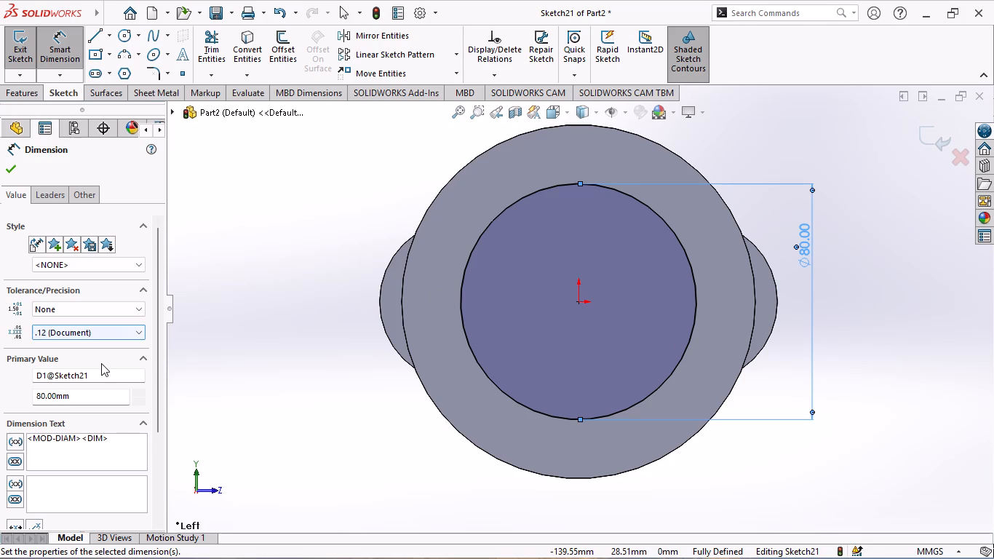
{"action": "scroll", "coordinate": [101, 363], "scroll_direction": "up", "scroll_amount": 5}
{"action": "scroll", "coordinate": [159, 437], "scroll_direction": "down", "scroll_amount": 3}
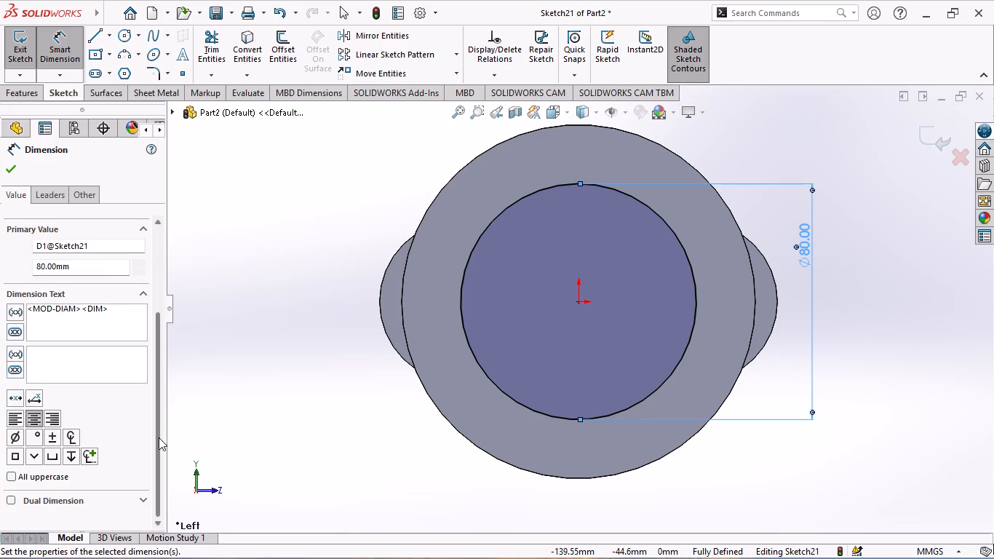
{"action": "scroll", "coordinate": [159, 437], "scroll_direction": "up", "scroll_amount": 4}
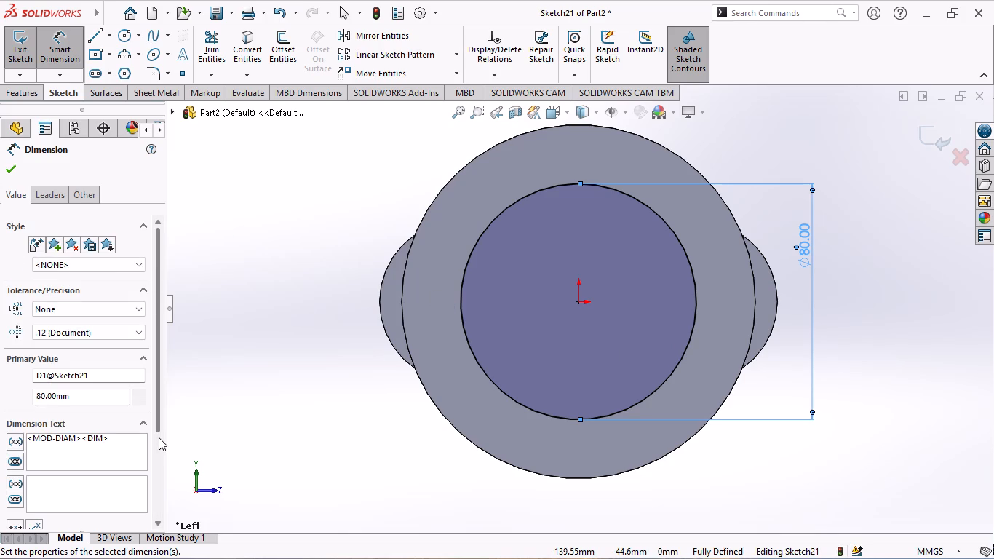
{"action": "left_click", "coordinate": [12, 171]}
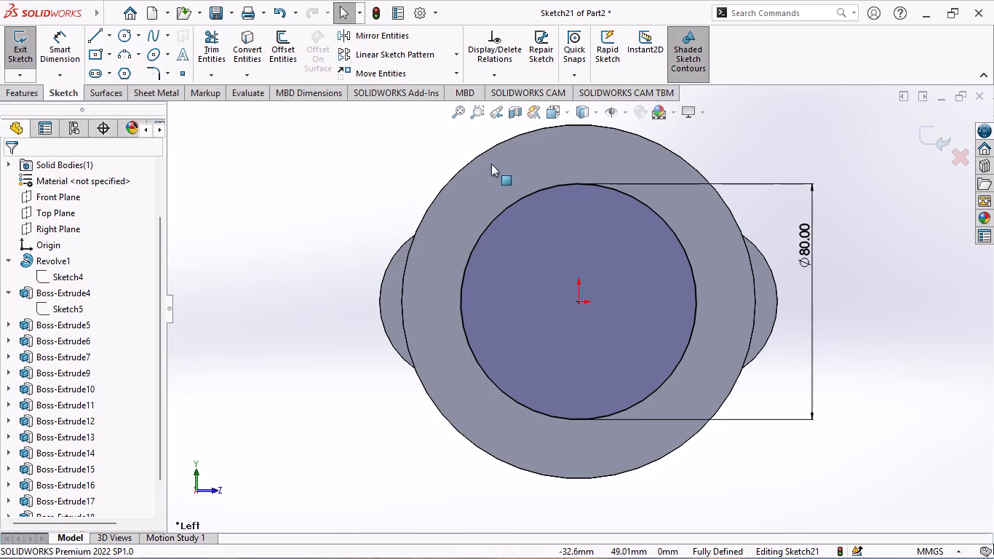
Convert the 80 mm circle to construction geometry so it serves as the bolt circle.
{"action": "left_click", "coordinate": [498, 215]}
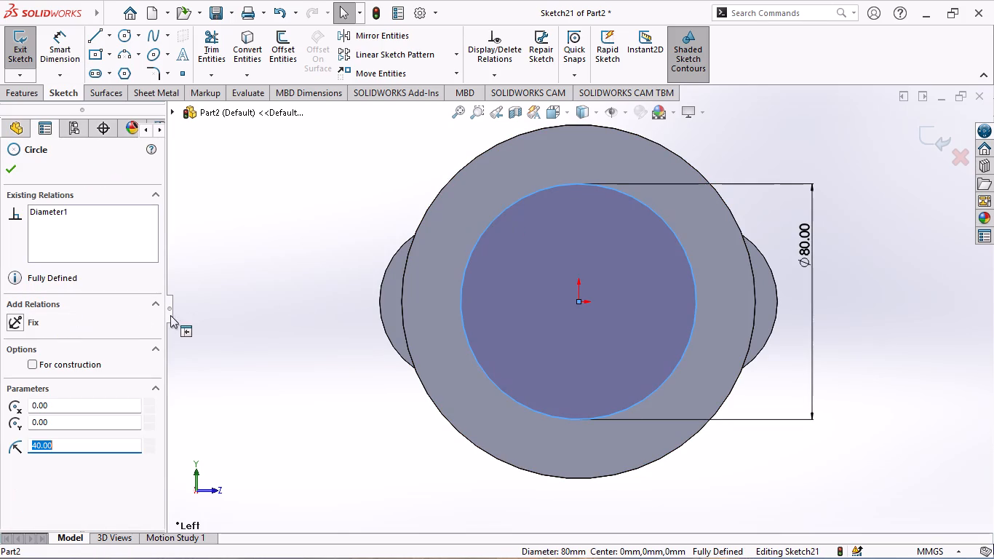
{"action": "left_click", "coordinate": [34, 362]}
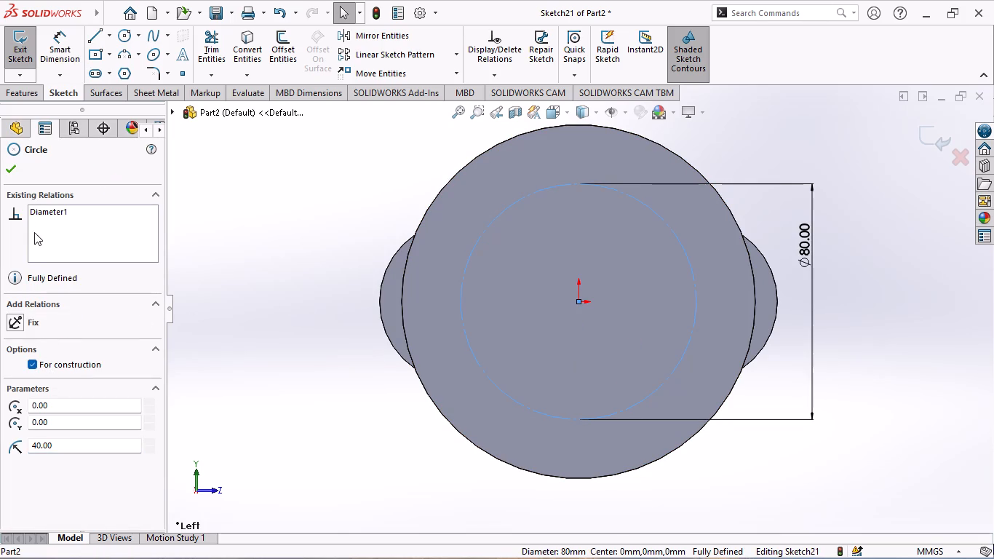
{"action": "left_click", "coordinate": [10, 169]}
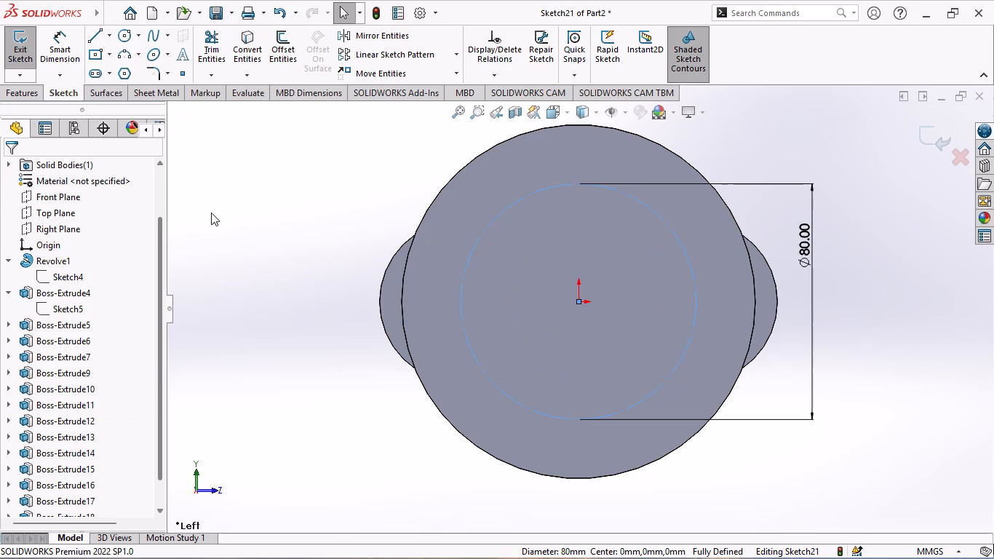
Draw a small circle of about 7 mm radius centred on the top quadrant point of the construction circle.
{"action": "left_click", "coordinate": [122, 36]}
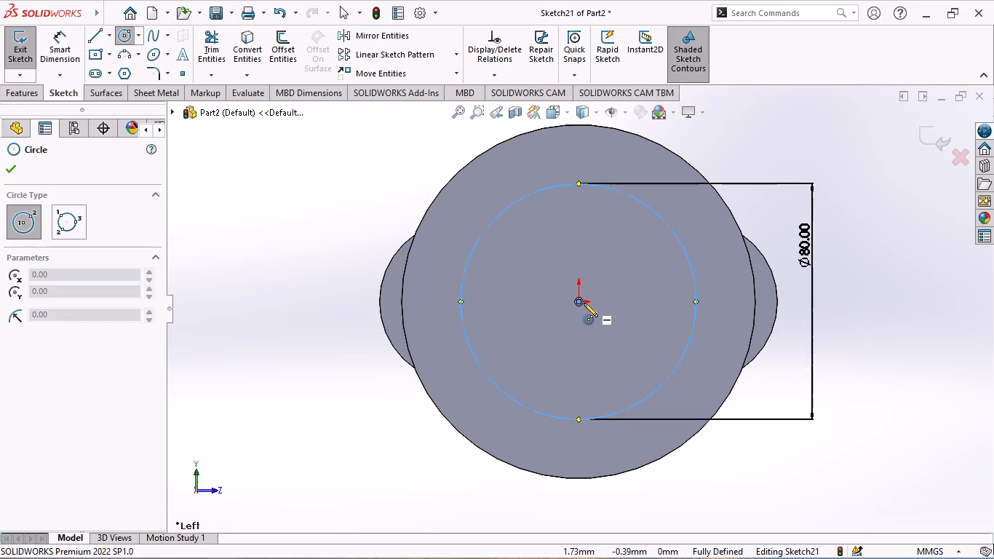
{"action": "left_click", "coordinate": [578, 183]}
{"action": "left_click", "coordinate": [587, 203]}
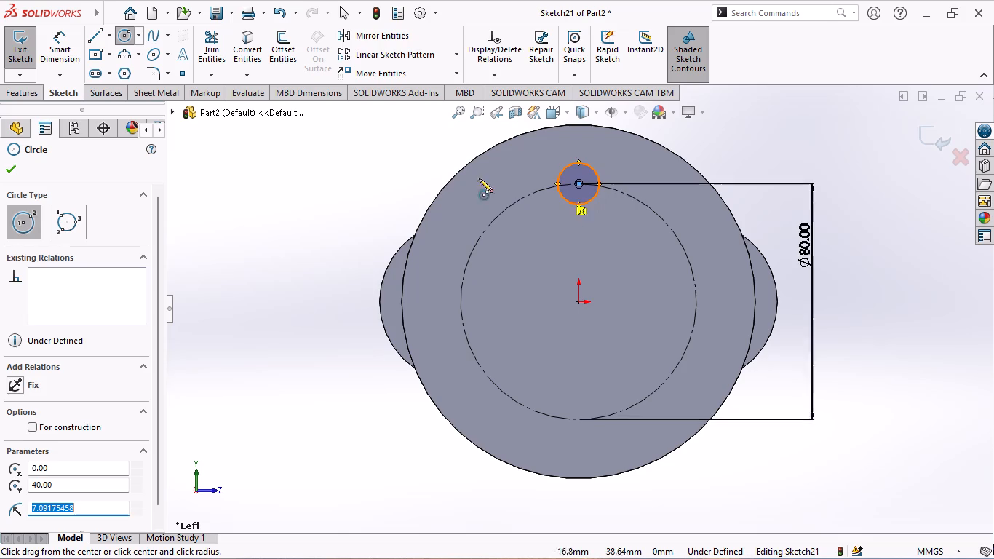
Dimension the small hole circle's diameter to 12 mm.
{"action": "left_click", "coordinate": [60, 45]}
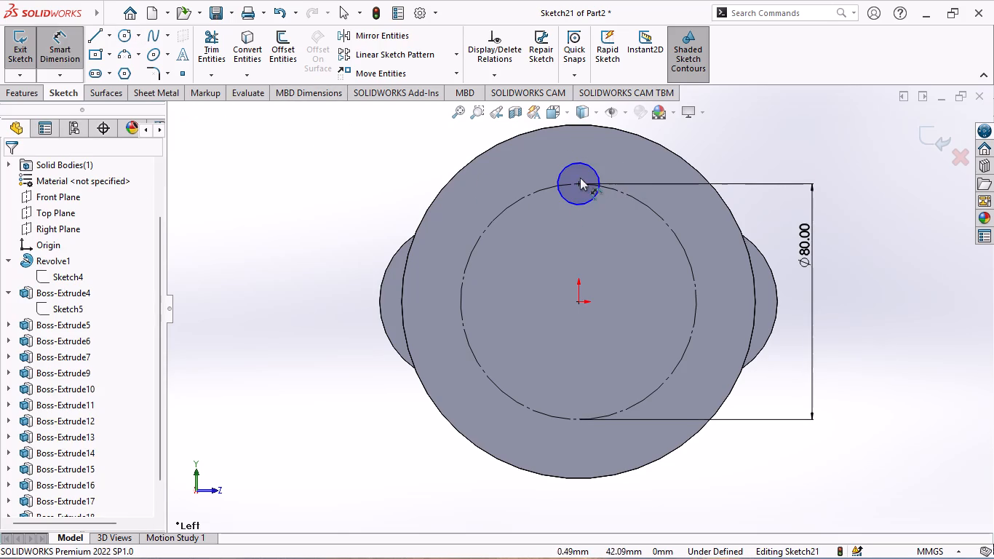
{"action": "left_click", "coordinate": [587, 162]}
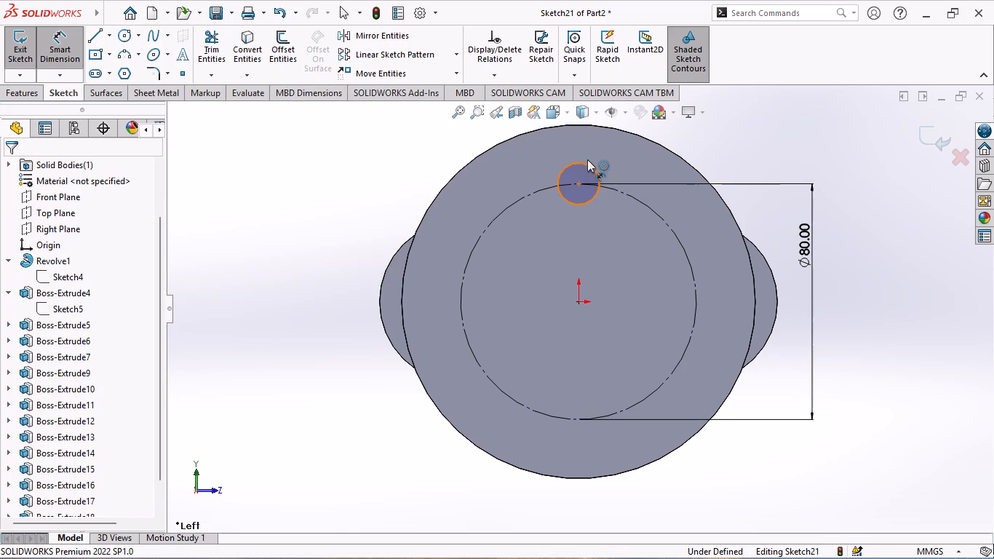
{"action": "left_click", "coordinate": [608, 148]}
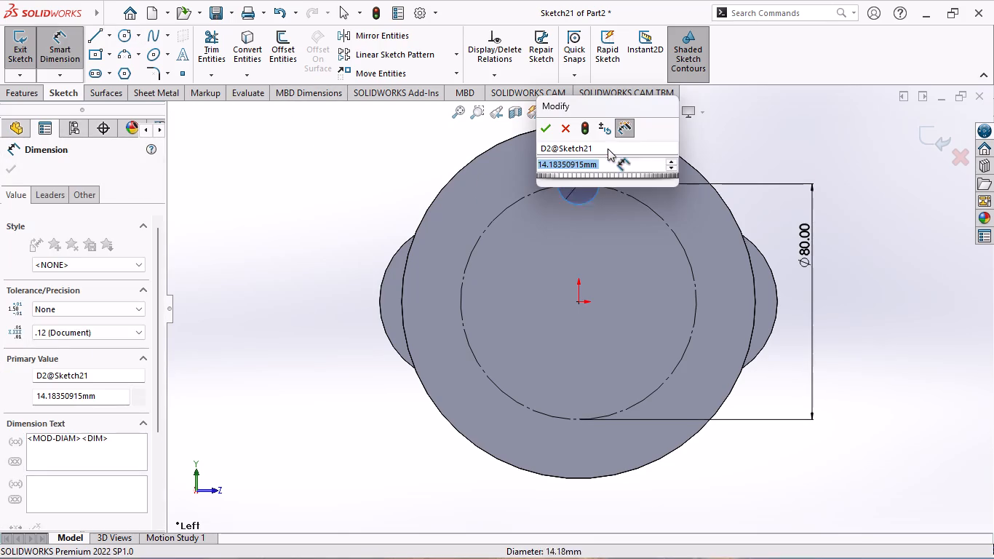
{"action": "type", "text": "12"}
{"action": "key", "text": "Return"}
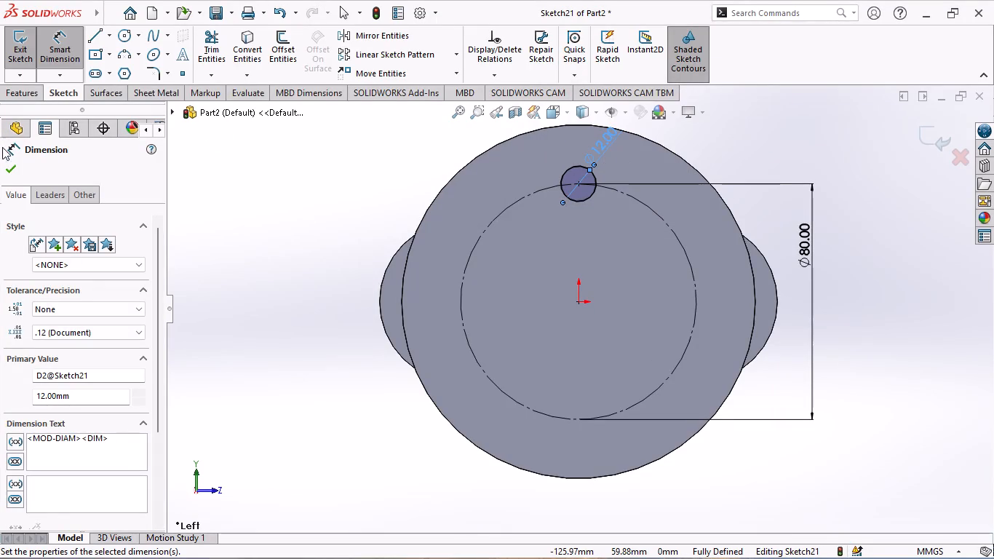
{"action": "left_click", "coordinate": [9, 170]}
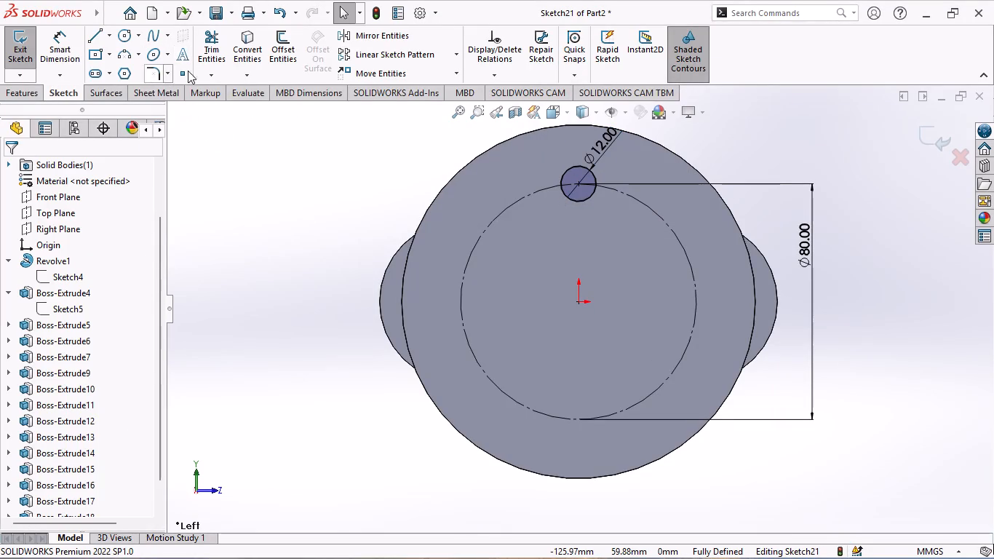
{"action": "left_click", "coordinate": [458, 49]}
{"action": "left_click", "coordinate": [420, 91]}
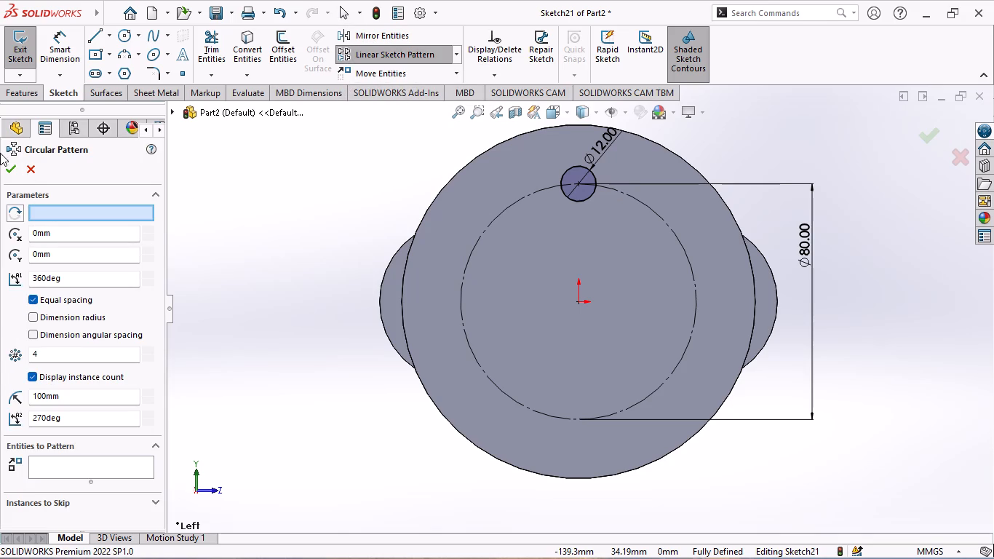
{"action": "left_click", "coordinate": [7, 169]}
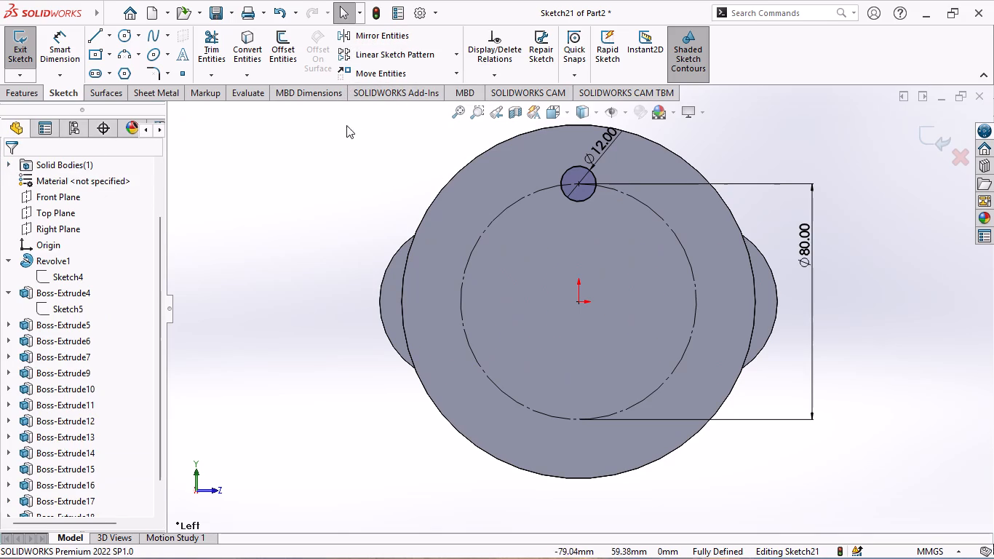
Create a circular sketch pattern of the 12 mm circle about the origin with 4 equally spaced instances over 360 degrees.
{"action": "left_click", "coordinate": [456, 53]}
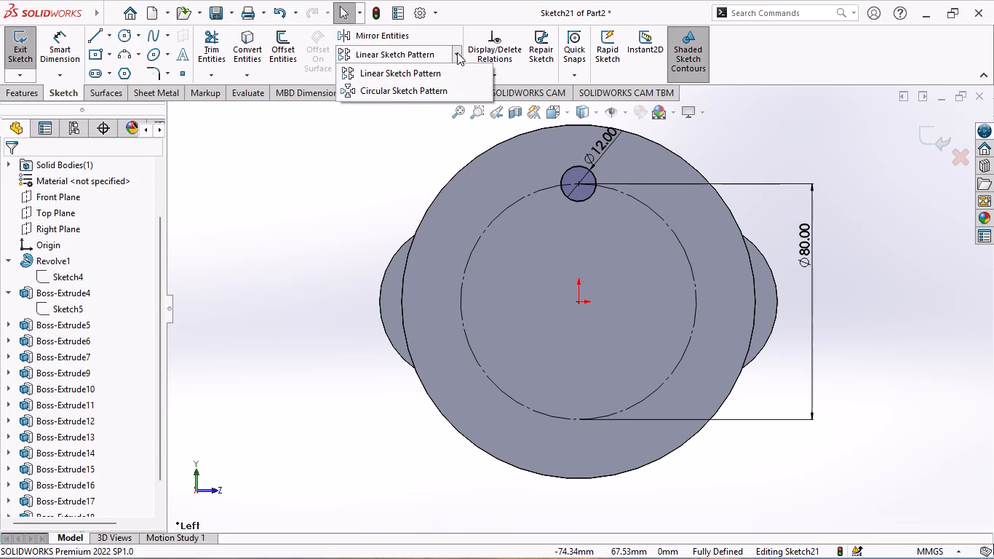
{"action": "left_click", "coordinate": [412, 90]}
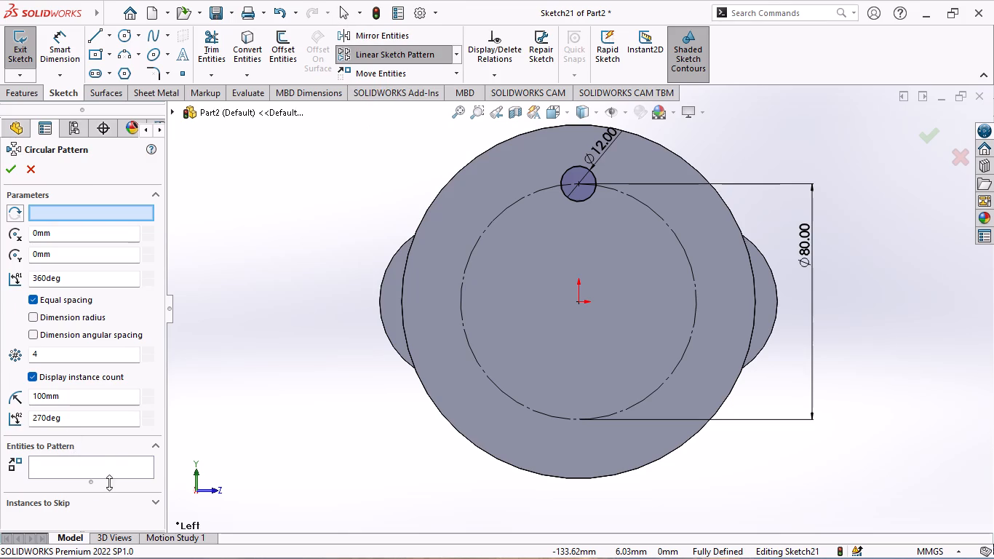
{"action": "left_click", "coordinate": [112, 459]}
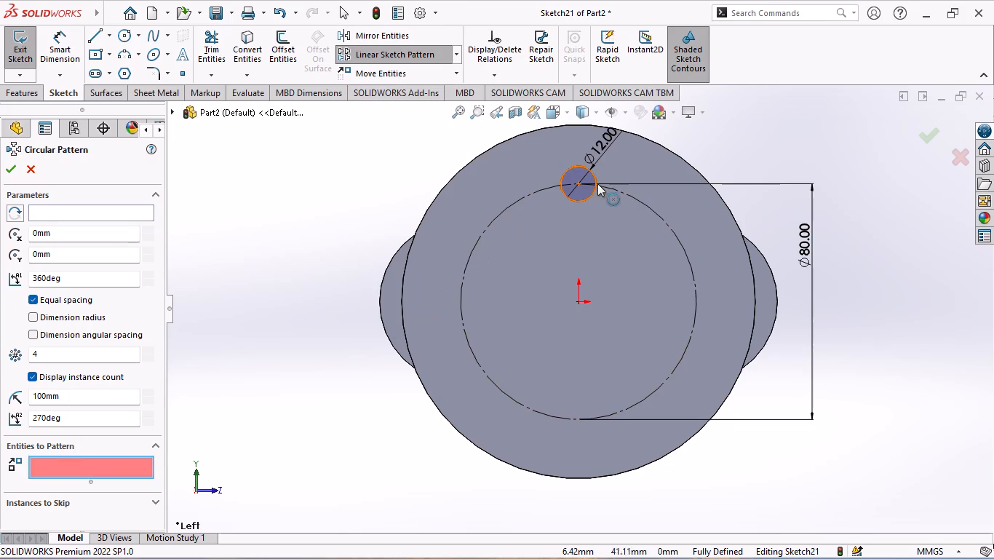
{"action": "left_click", "coordinate": [584, 196]}
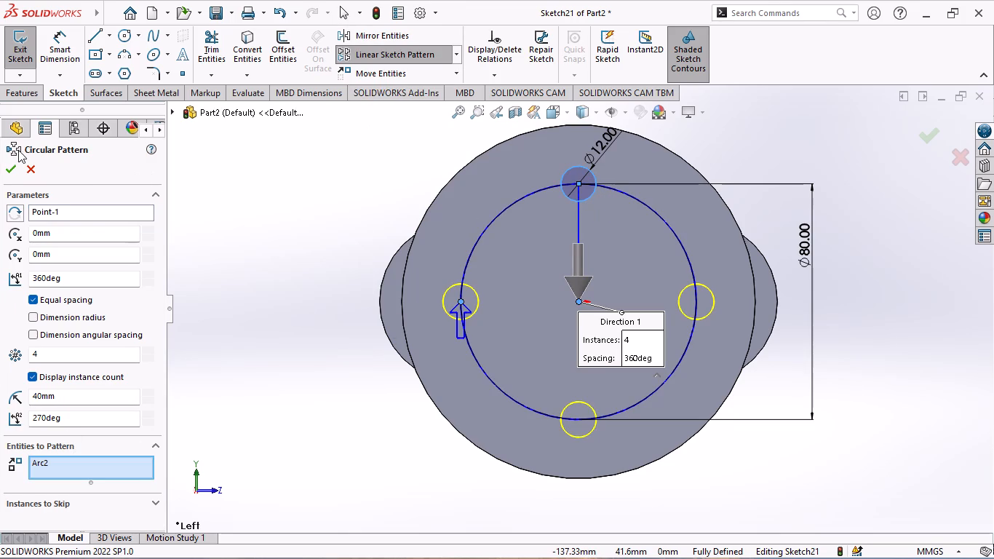
{"action": "left_click", "coordinate": [7, 171]}
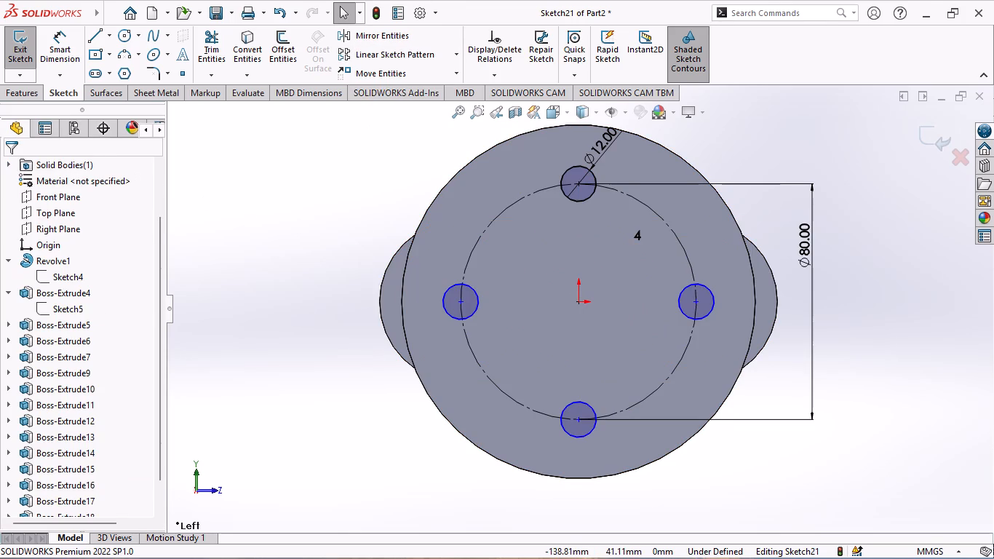
{"action": "left_click", "coordinate": [236, 206]}
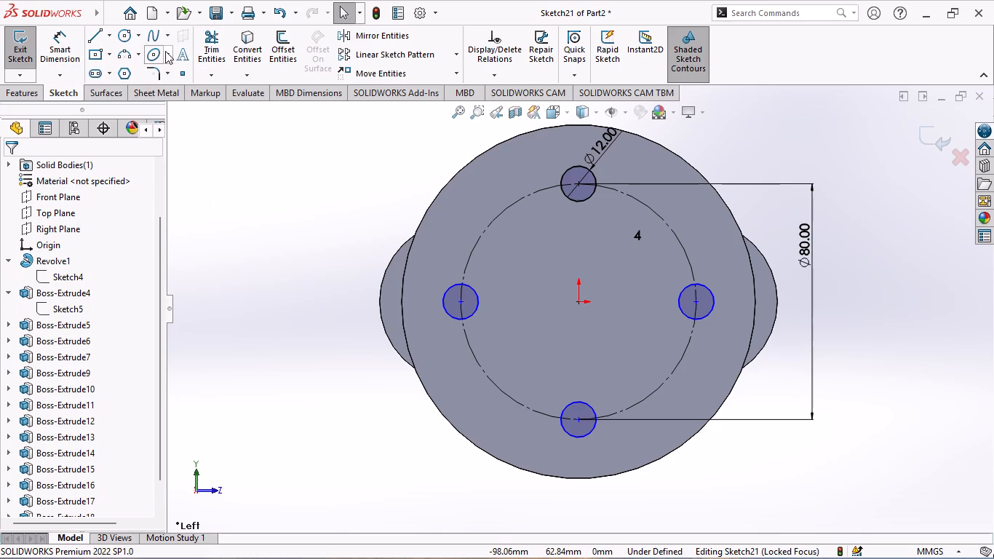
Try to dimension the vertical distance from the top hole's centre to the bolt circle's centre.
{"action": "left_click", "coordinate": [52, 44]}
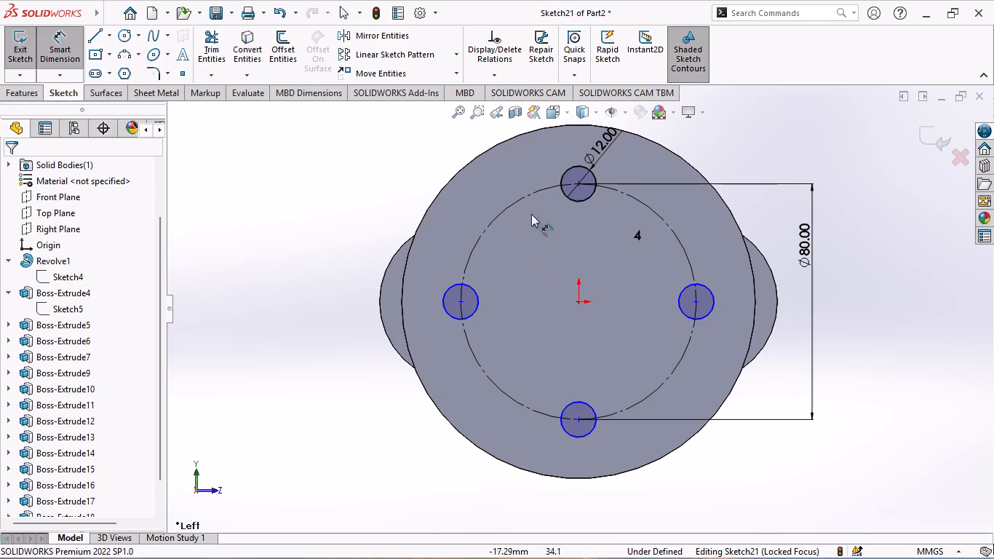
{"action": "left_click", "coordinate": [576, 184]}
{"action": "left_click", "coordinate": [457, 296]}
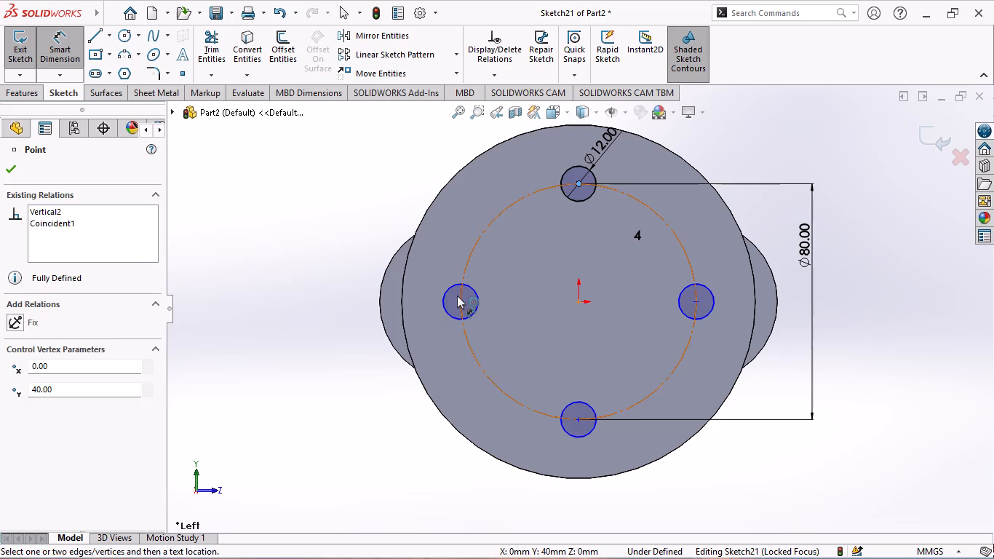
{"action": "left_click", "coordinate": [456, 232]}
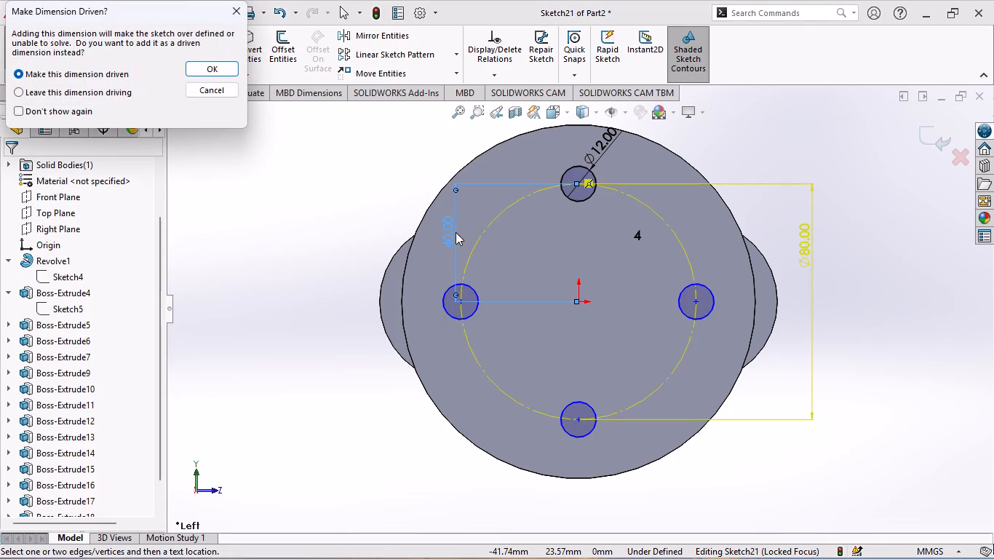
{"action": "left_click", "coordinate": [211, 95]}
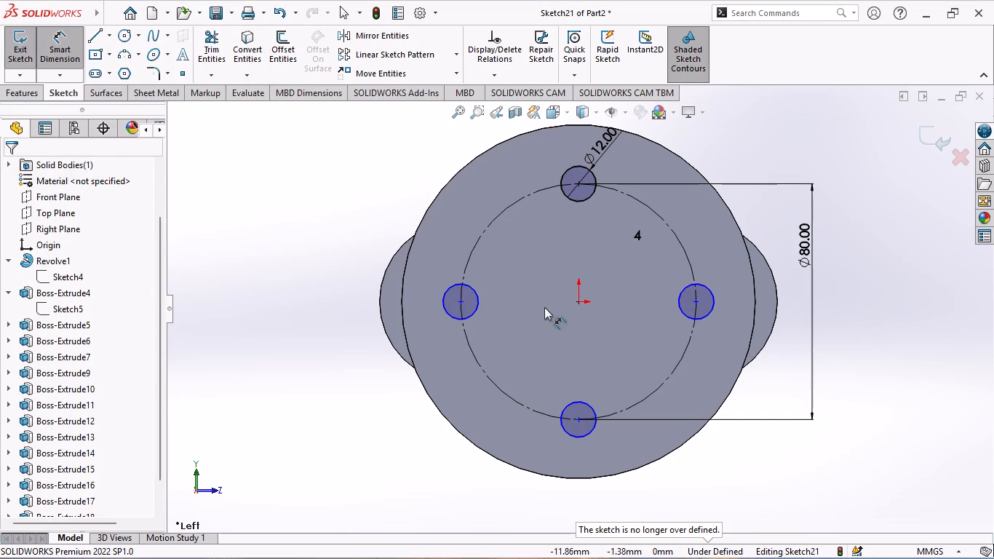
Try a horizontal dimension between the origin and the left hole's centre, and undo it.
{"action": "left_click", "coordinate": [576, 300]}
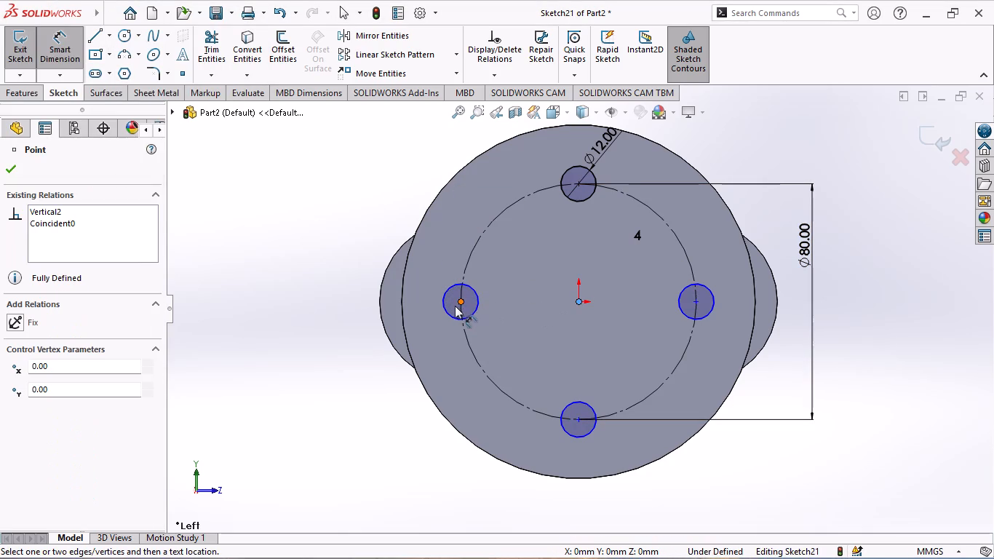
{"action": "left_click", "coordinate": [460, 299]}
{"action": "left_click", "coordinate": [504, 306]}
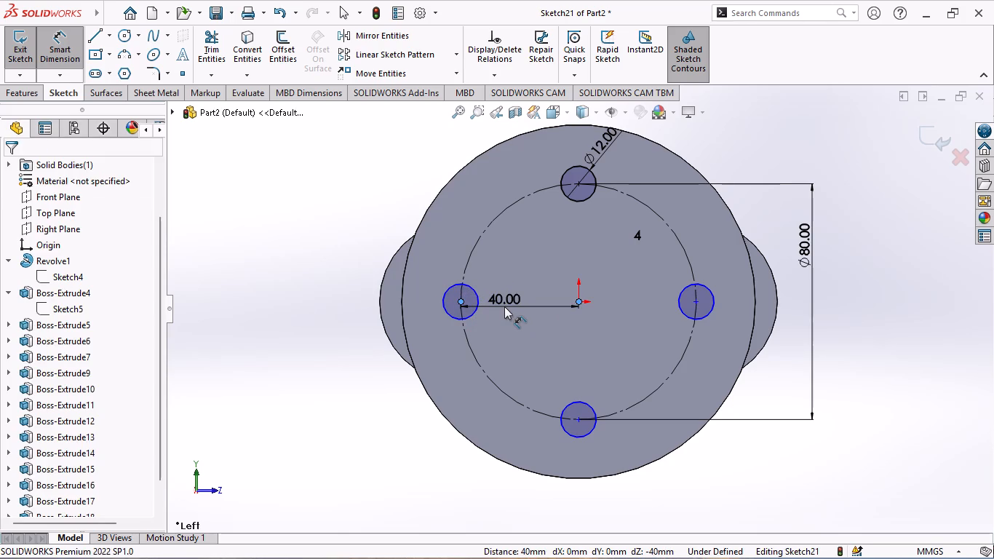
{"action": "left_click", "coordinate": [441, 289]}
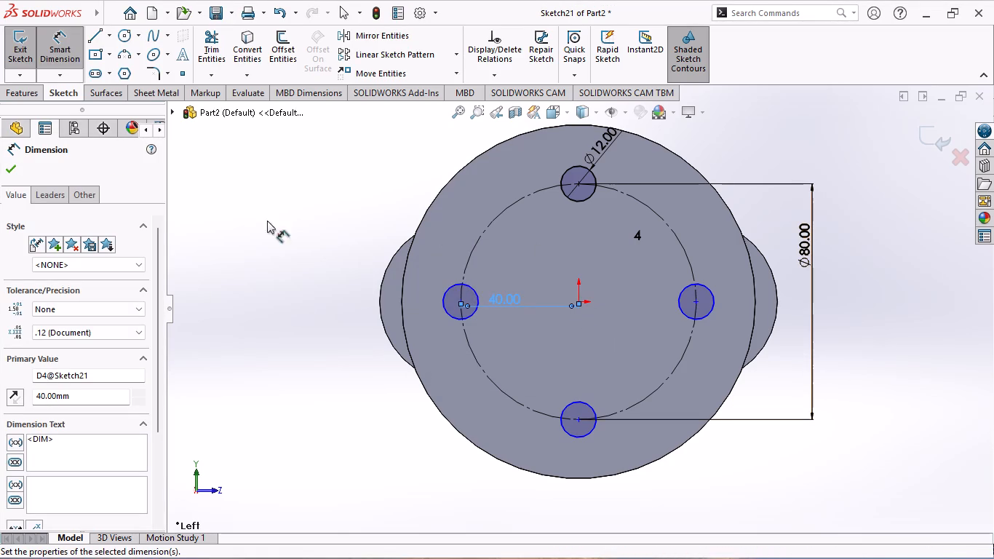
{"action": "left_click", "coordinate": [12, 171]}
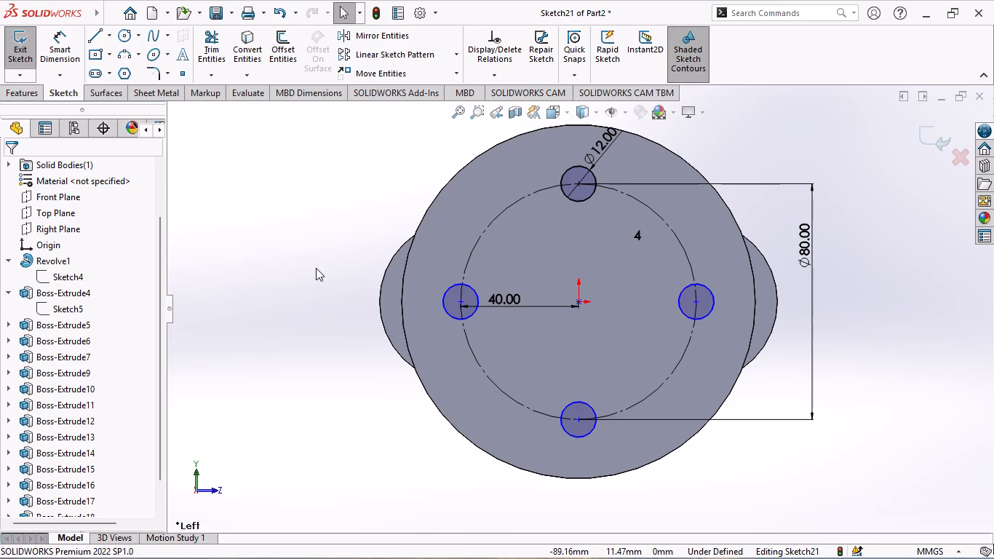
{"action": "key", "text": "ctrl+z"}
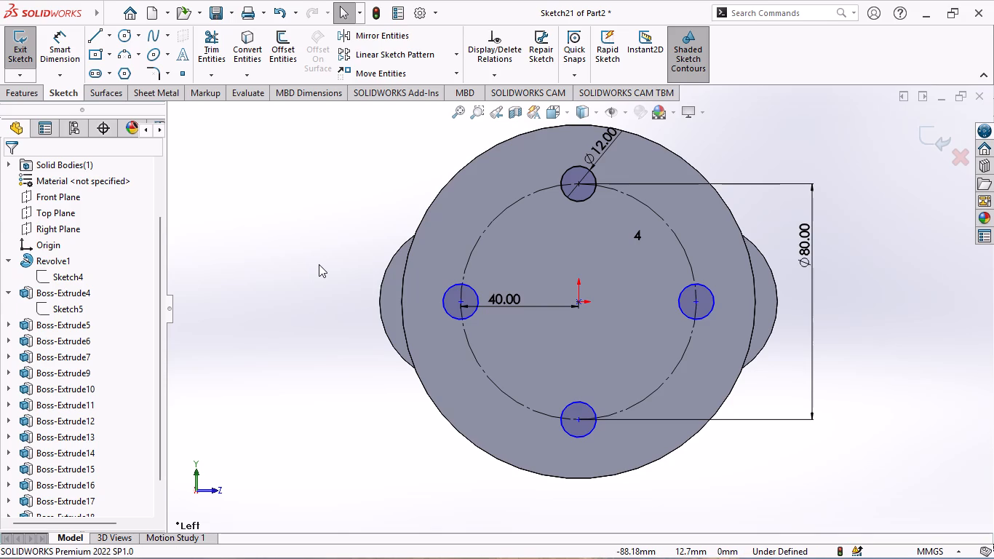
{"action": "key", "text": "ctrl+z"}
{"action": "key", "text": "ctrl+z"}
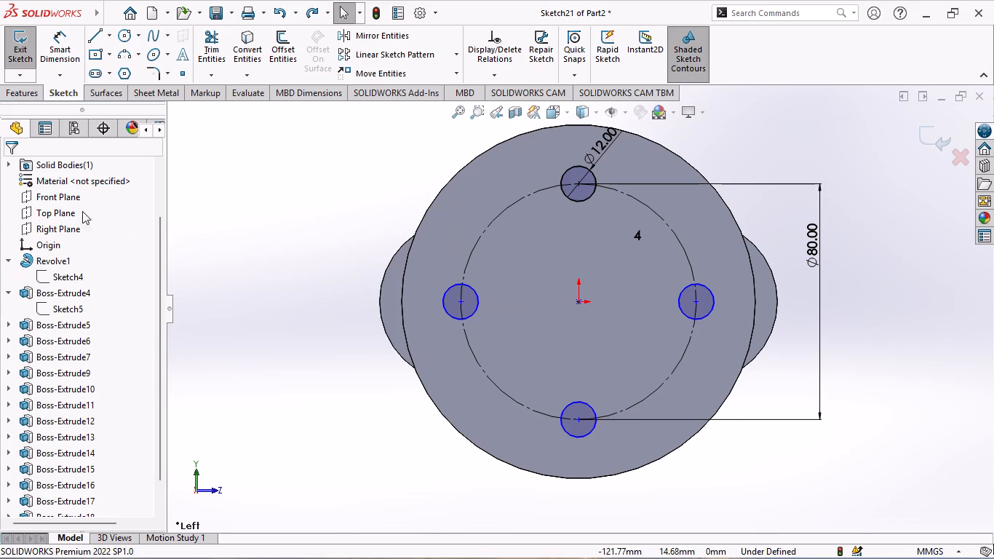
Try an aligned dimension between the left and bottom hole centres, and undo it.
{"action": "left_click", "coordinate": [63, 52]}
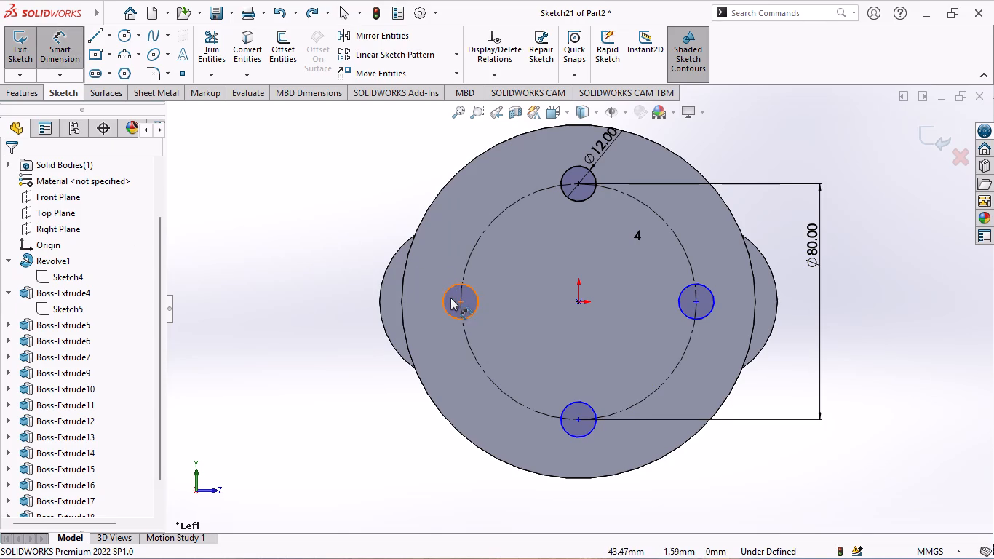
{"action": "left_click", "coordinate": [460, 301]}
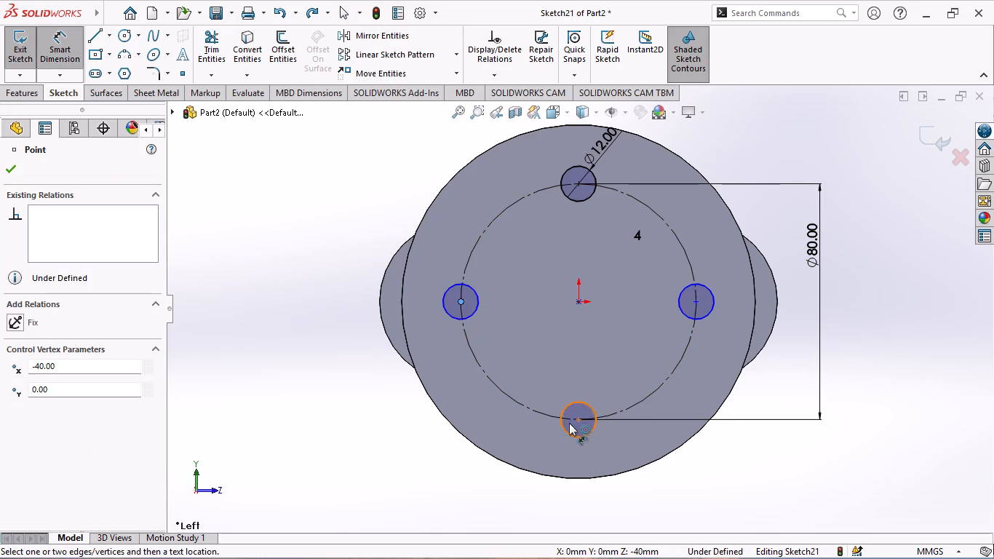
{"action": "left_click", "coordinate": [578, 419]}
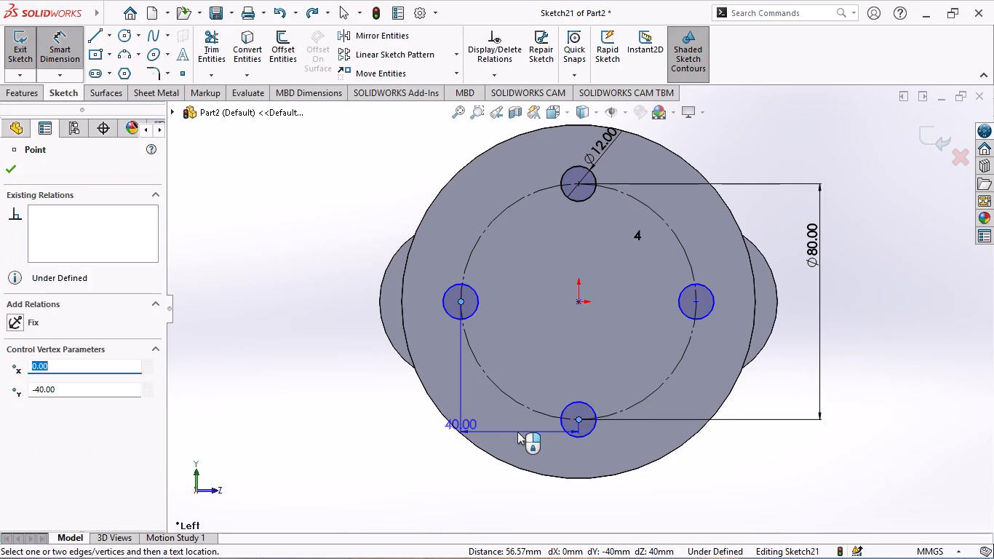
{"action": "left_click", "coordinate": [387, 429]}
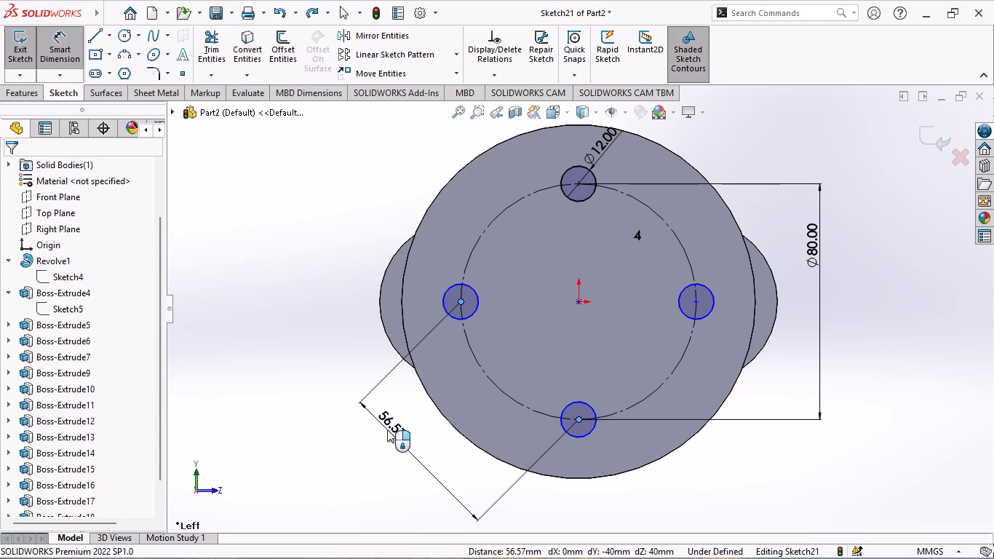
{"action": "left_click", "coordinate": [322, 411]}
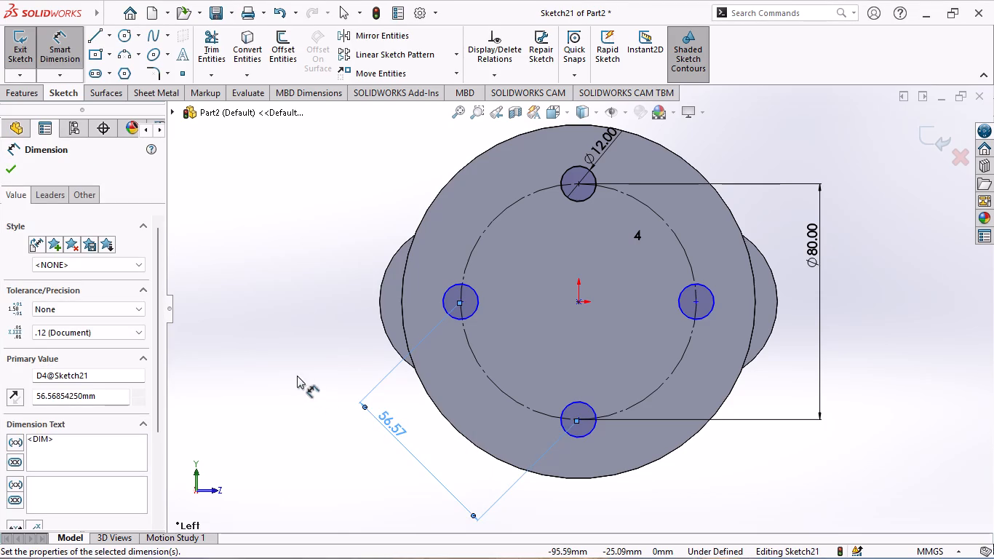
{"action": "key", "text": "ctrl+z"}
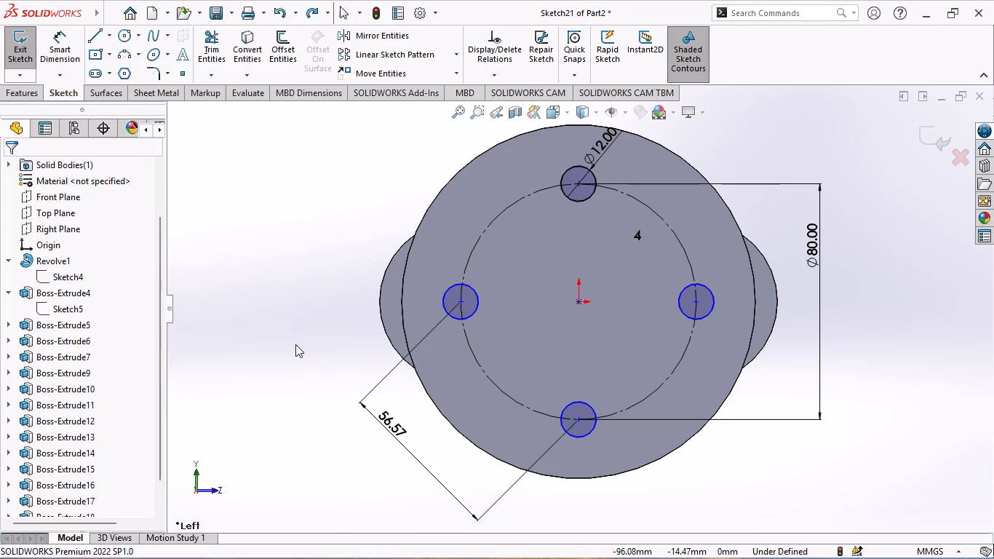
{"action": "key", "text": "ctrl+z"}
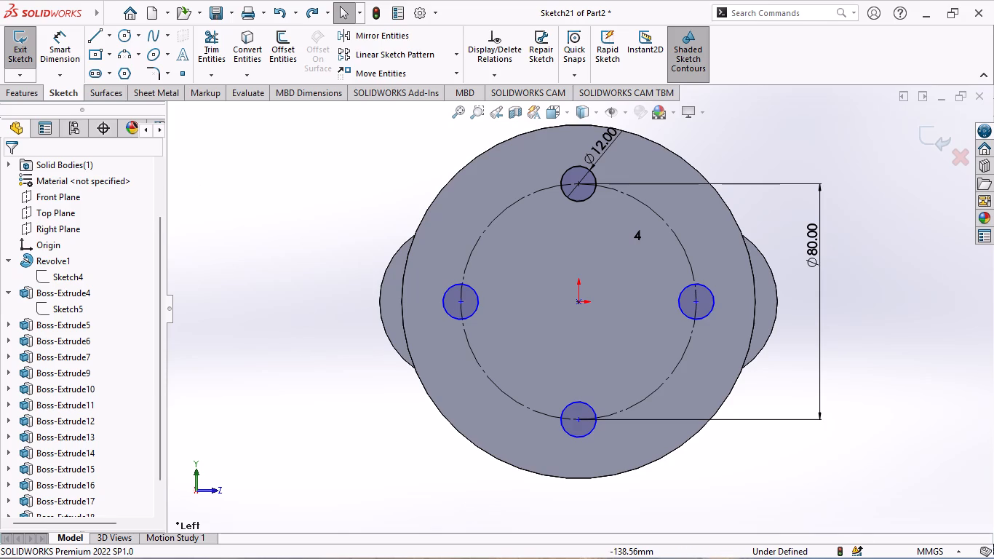
Dimension the horizontal distance between the left and right hole centres as 80 mm.
{"action": "left_click", "coordinate": [64, 46]}
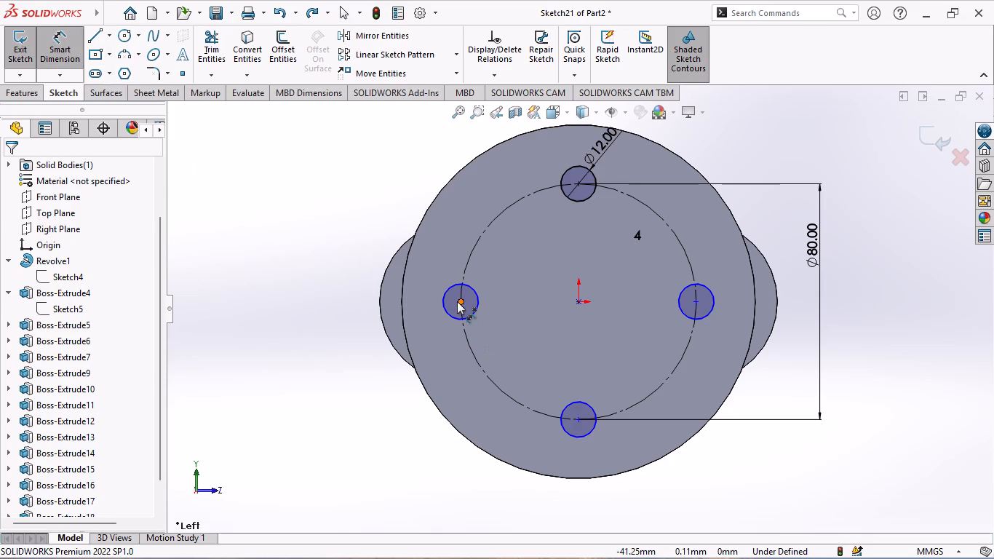
{"action": "left_click", "coordinate": [457, 301]}
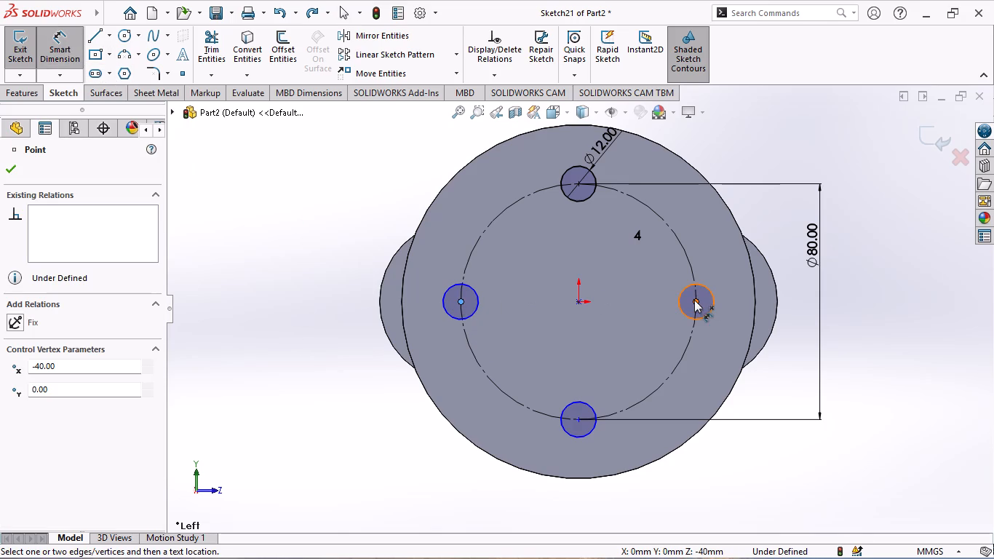
{"action": "left_click", "coordinate": [694, 300]}
{"action": "left_click", "coordinate": [664, 492]}
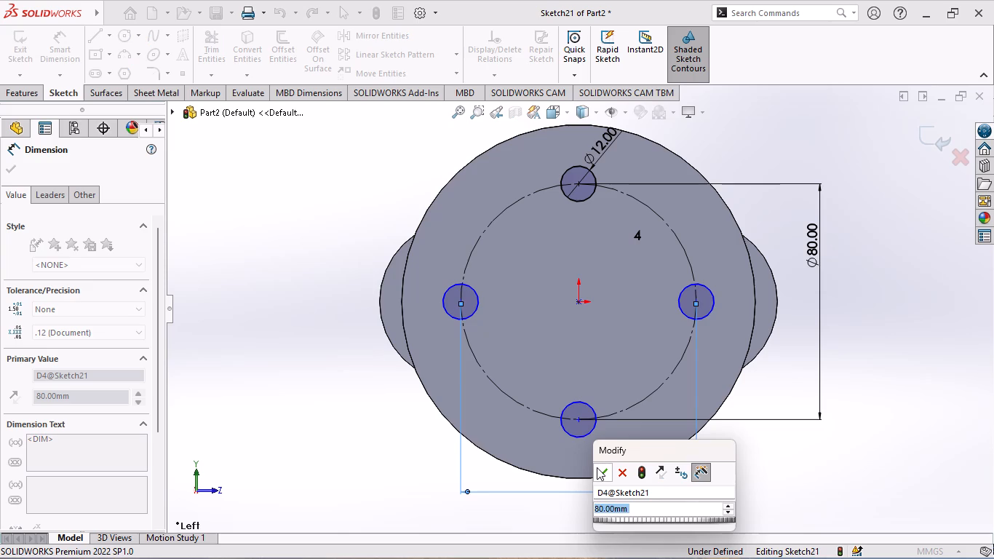
{"action": "left_click", "coordinate": [602, 469]}
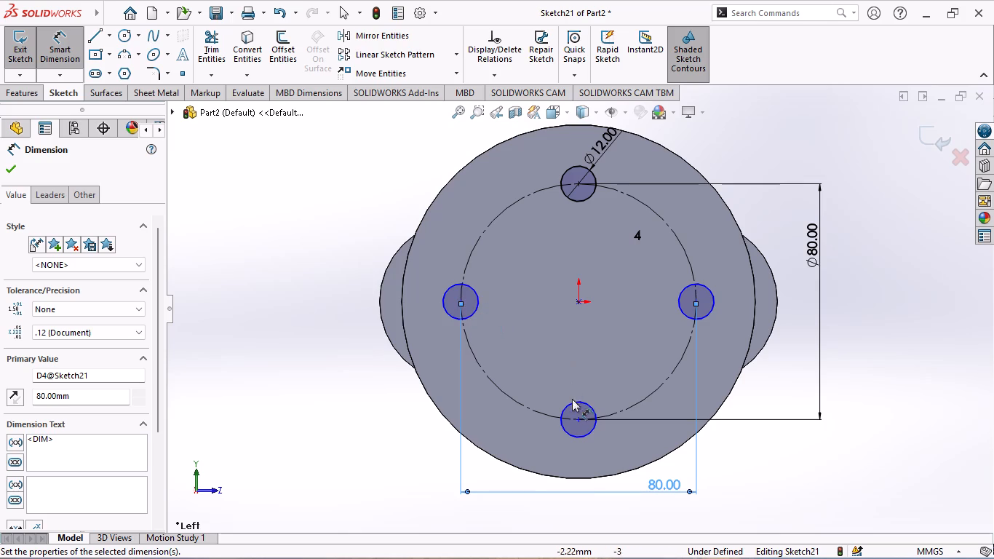
Dimension the vertical distance from the bottom hole's centre to the origin as 40 mm.
{"action": "left_click", "coordinate": [579, 419]}
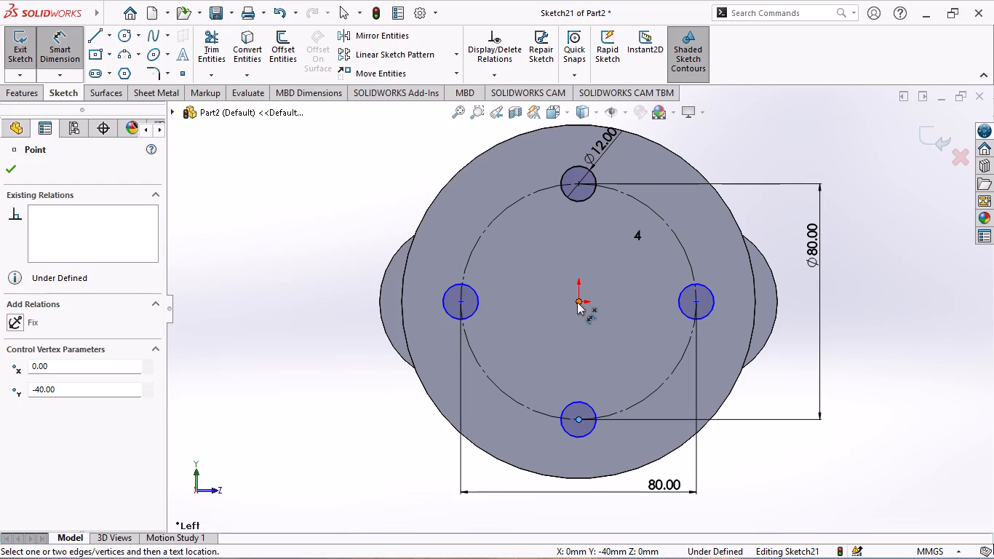
{"action": "left_click", "coordinate": [576, 302]}
{"action": "left_click", "coordinate": [329, 349]}
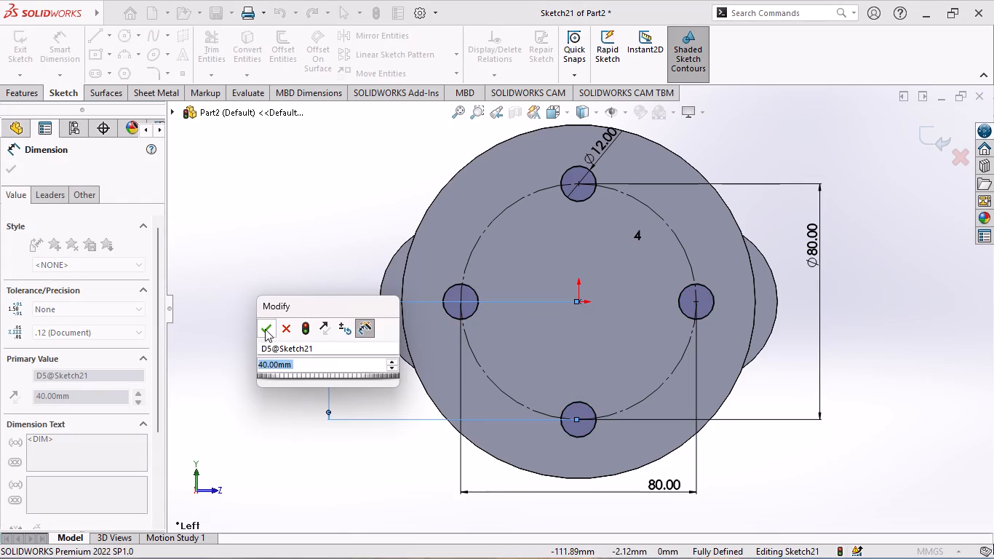
{"action": "left_click", "coordinate": [265, 328]}
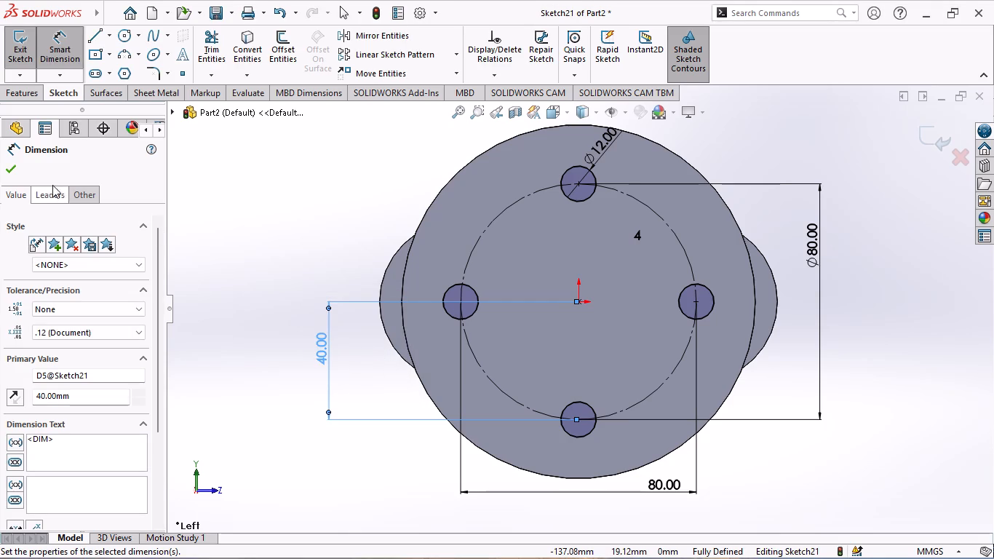
{"action": "left_click", "coordinate": [11, 168]}
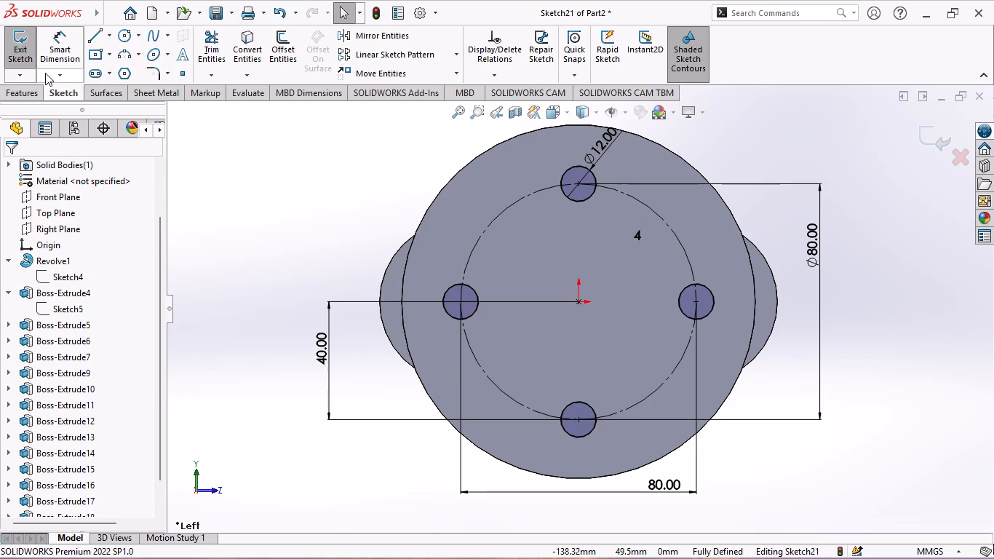
Cut the four 12 mm circles through the end flange with a blind Extruded Cut 20 mm deep.
{"action": "left_click", "coordinate": [29, 92]}
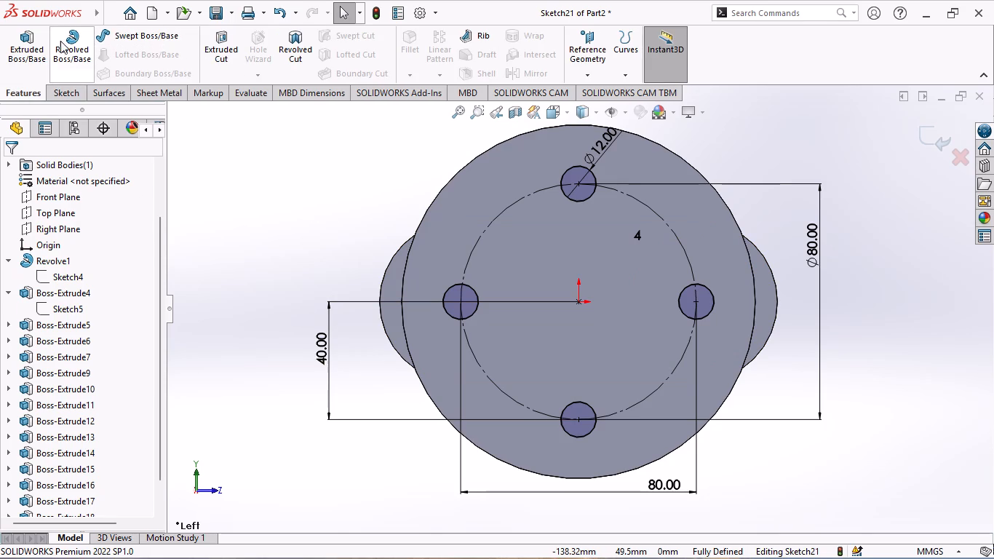
{"action": "left_click", "coordinate": [220, 43]}
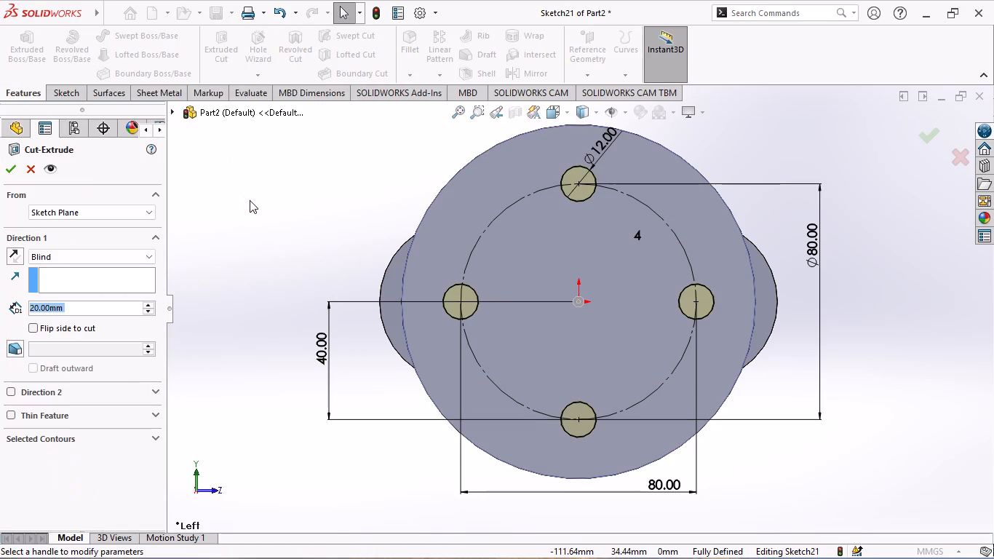
{"action": "middle_click_drag", "start_coordinate": [261, 194], "coordinate": [300, 223]}
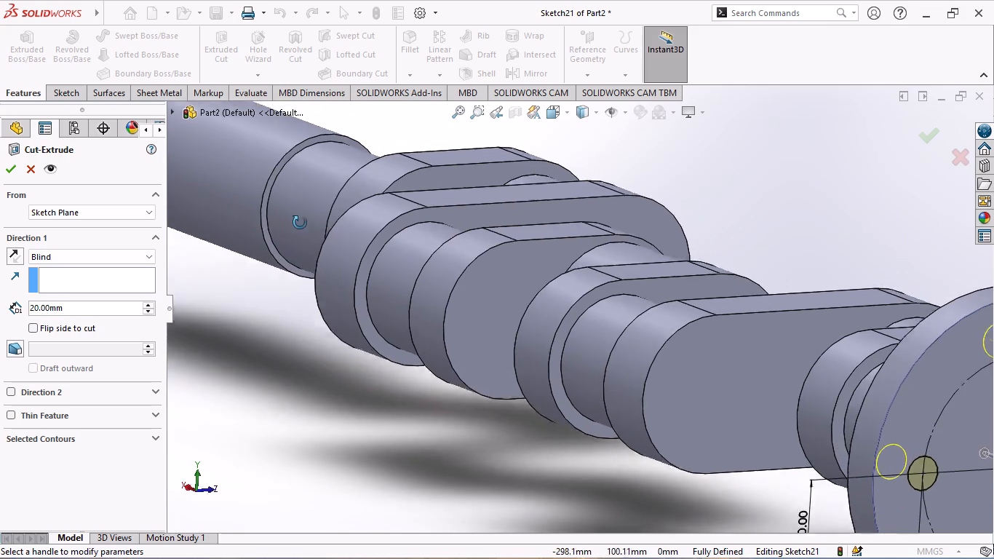
{"action": "middle_click_drag", "start_coordinate": [300, 223], "coordinate": [267, 208]}
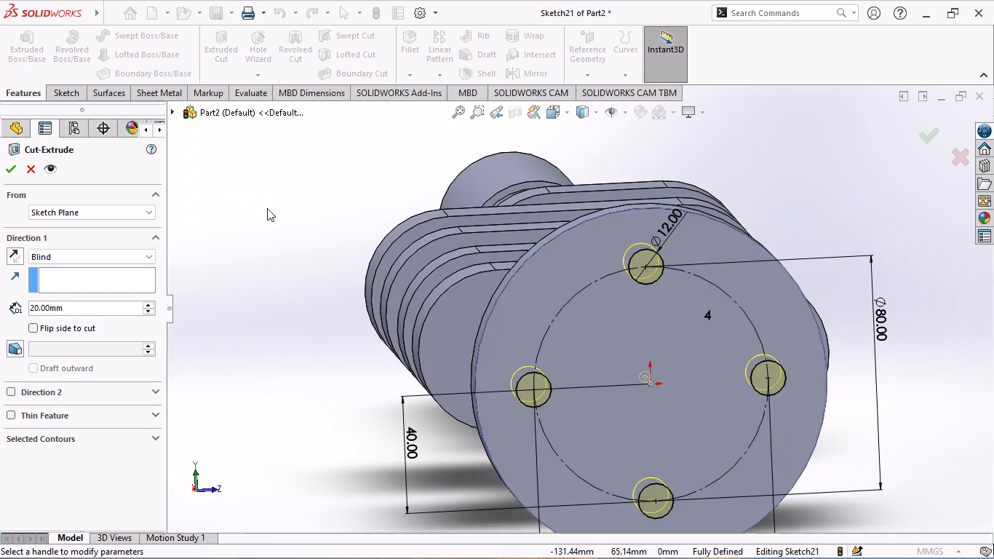
{"action": "left_click", "coordinate": [14, 170]}
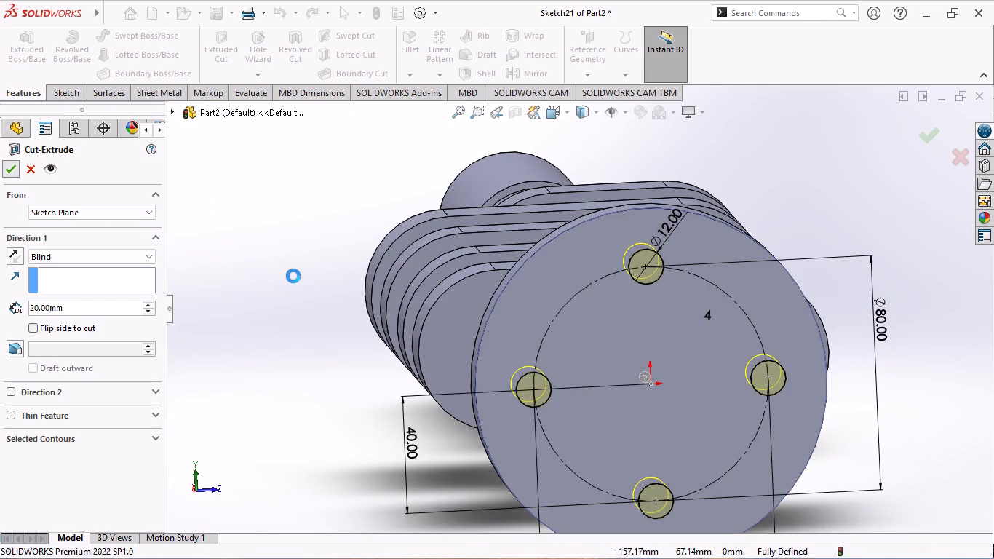
Examine the crankshaft from several directions, including both sides of the flange with its four bolt holes and the stepped shaft end.
{"action": "scroll", "coordinate": [296, 261], "scroll_direction": "up", "scroll_amount": 1}
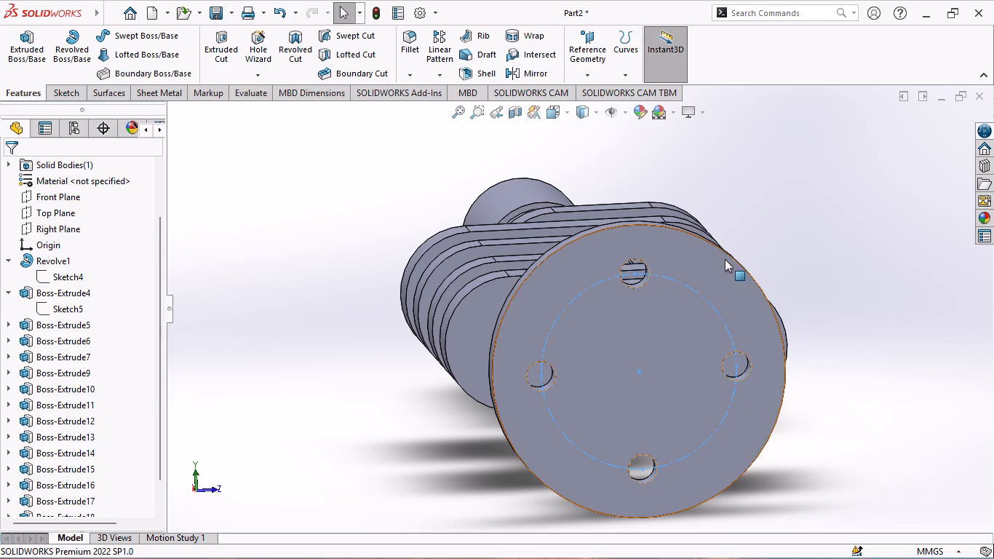
{"action": "middle_click_drag", "start_coordinate": [798, 247], "coordinate": [763, 253]}
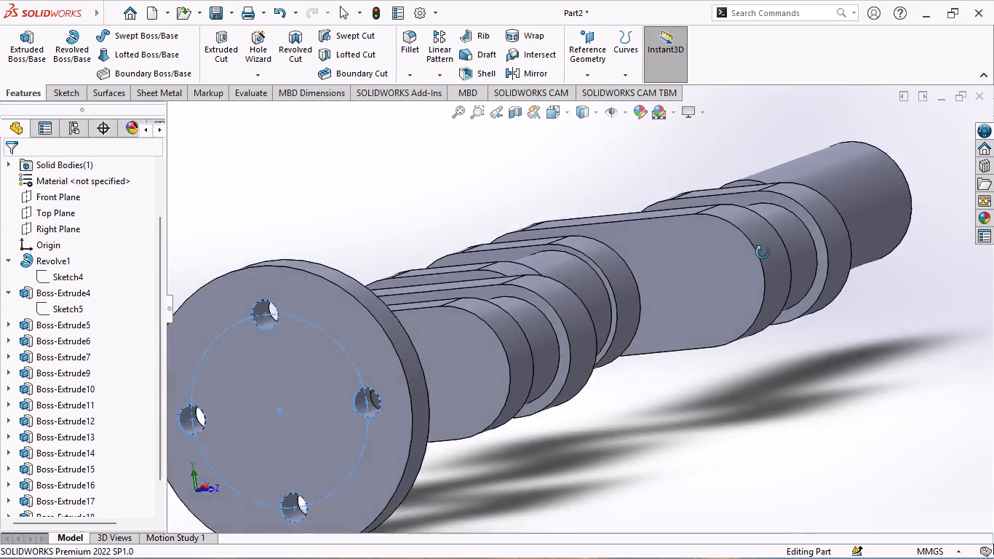
{"action": "middle_click_drag", "start_coordinate": [763, 253], "coordinate": [830, 229]}
{"action": "scroll", "coordinate": [831, 229], "scroll_direction": "up", "scroll_amount": 2}
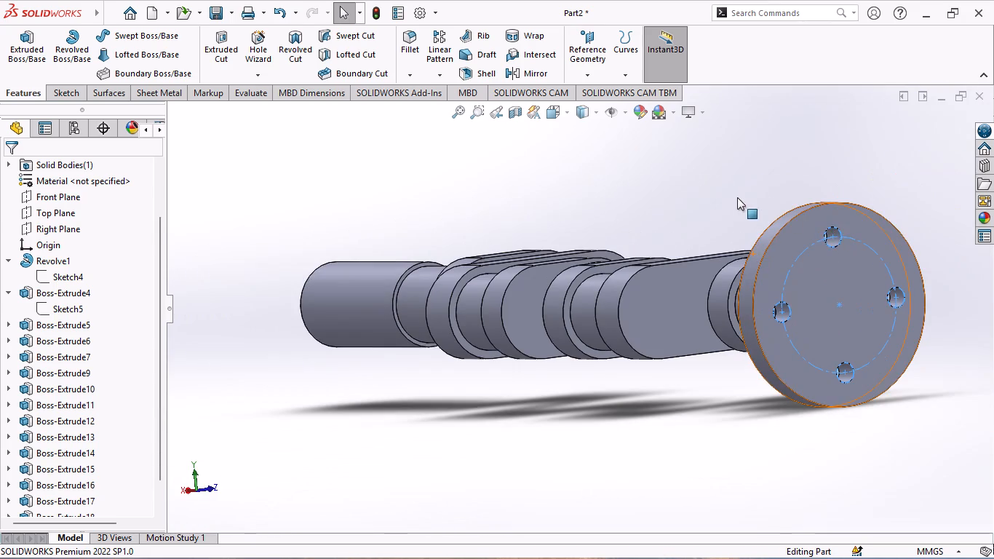
{"action": "middle_click_drag", "start_coordinate": [728, 194], "coordinate": [669, 220]}
{"action": "scroll", "coordinate": [669, 216], "scroll_direction": "up", "scroll_amount": 1}
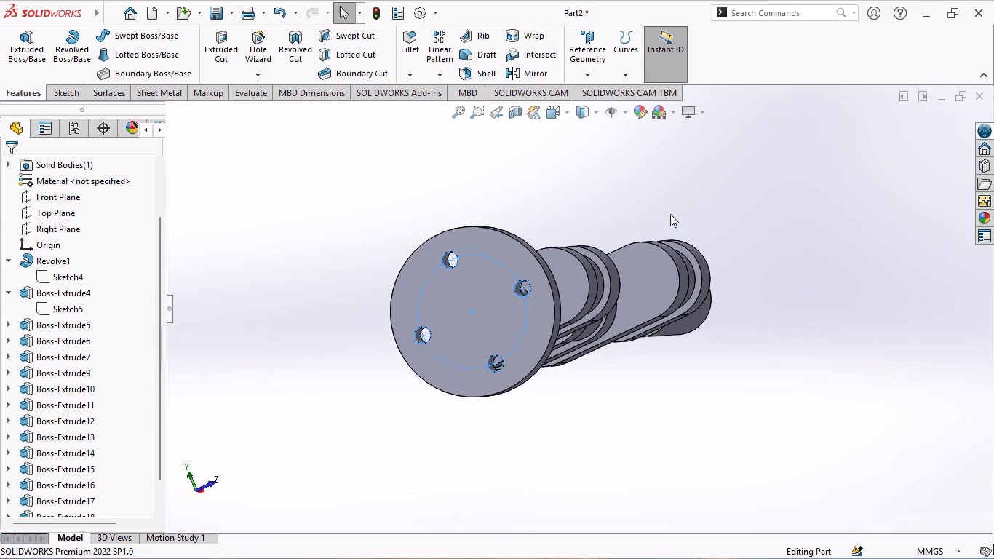
{"action": "scroll", "coordinate": [731, 198], "scroll_direction": "up", "scroll_amount": 1}
{"action": "middle_click_drag", "start_coordinate": [731, 198], "coordinate": [581, 347]}
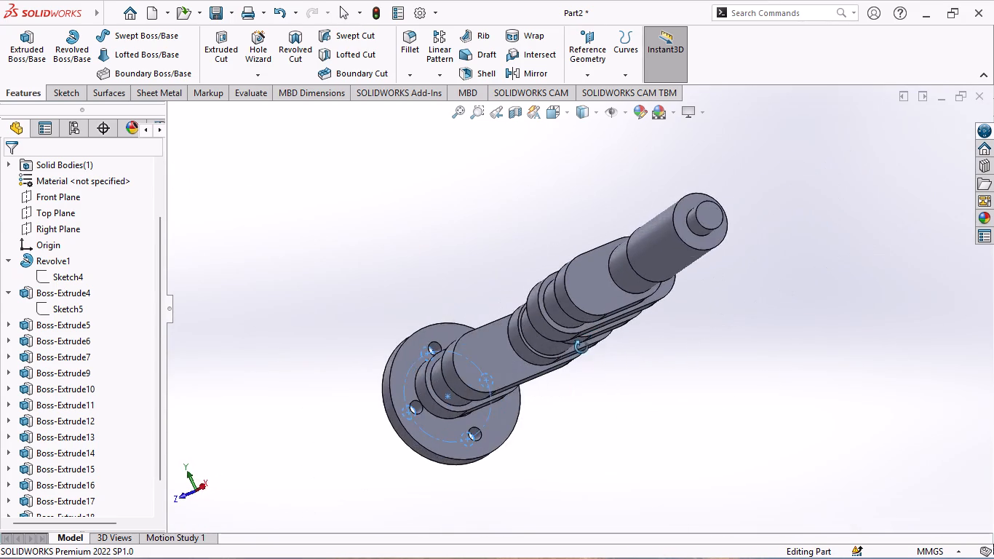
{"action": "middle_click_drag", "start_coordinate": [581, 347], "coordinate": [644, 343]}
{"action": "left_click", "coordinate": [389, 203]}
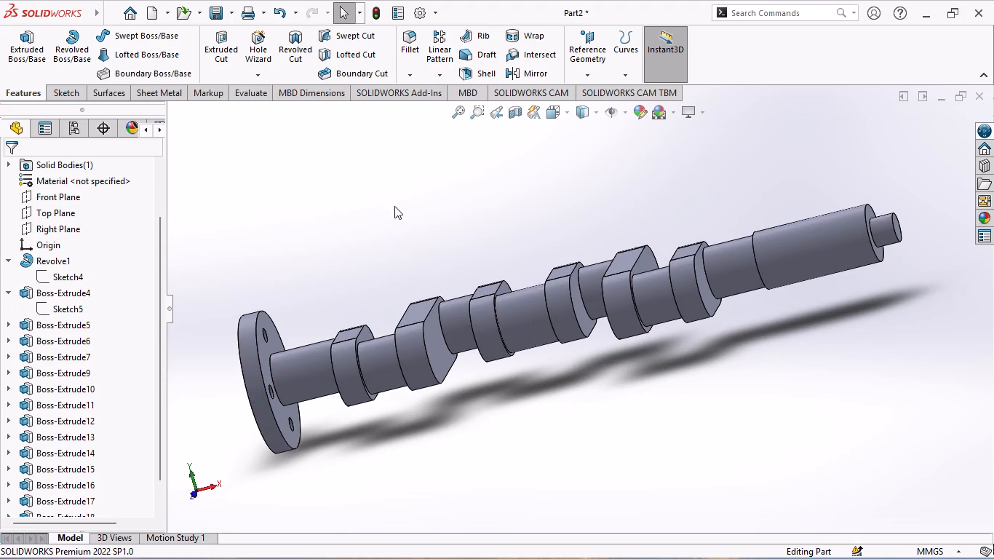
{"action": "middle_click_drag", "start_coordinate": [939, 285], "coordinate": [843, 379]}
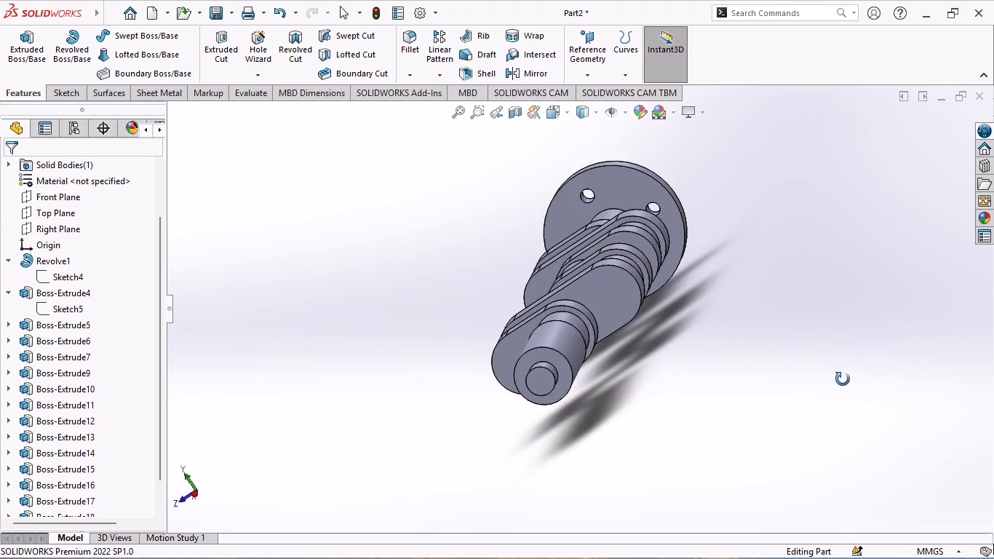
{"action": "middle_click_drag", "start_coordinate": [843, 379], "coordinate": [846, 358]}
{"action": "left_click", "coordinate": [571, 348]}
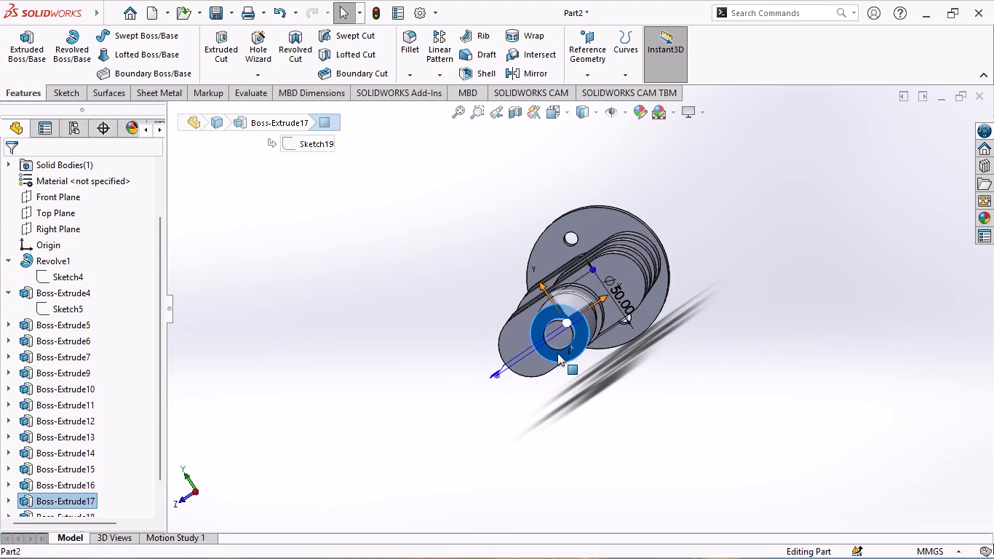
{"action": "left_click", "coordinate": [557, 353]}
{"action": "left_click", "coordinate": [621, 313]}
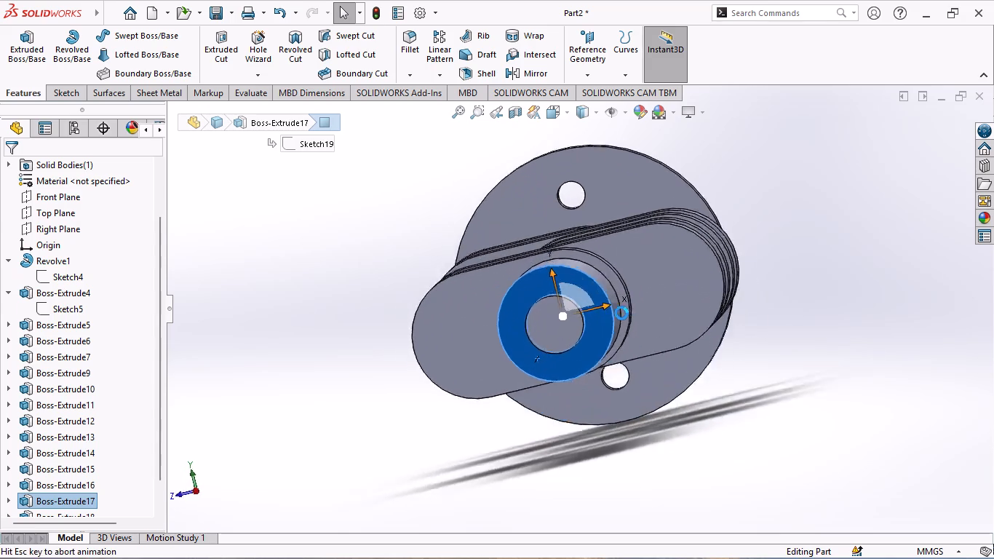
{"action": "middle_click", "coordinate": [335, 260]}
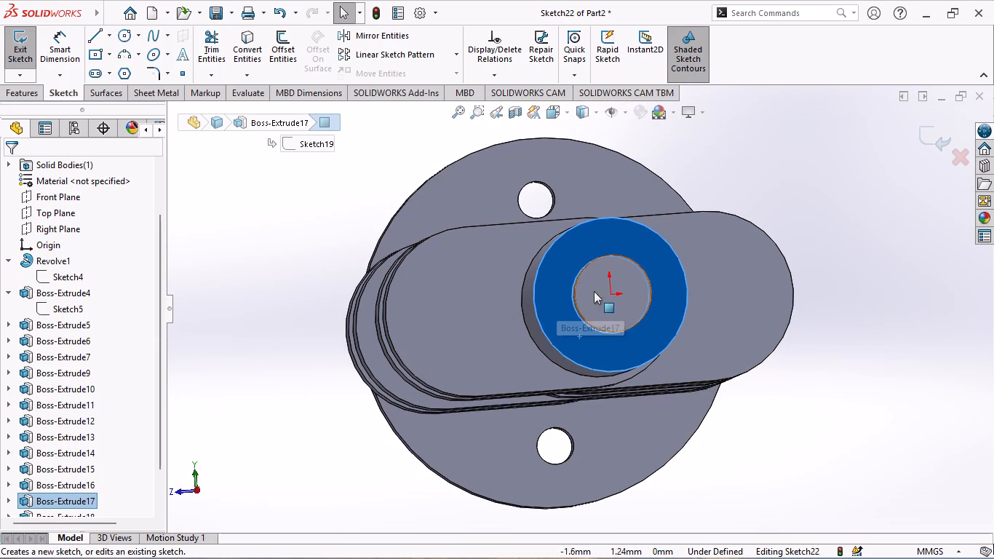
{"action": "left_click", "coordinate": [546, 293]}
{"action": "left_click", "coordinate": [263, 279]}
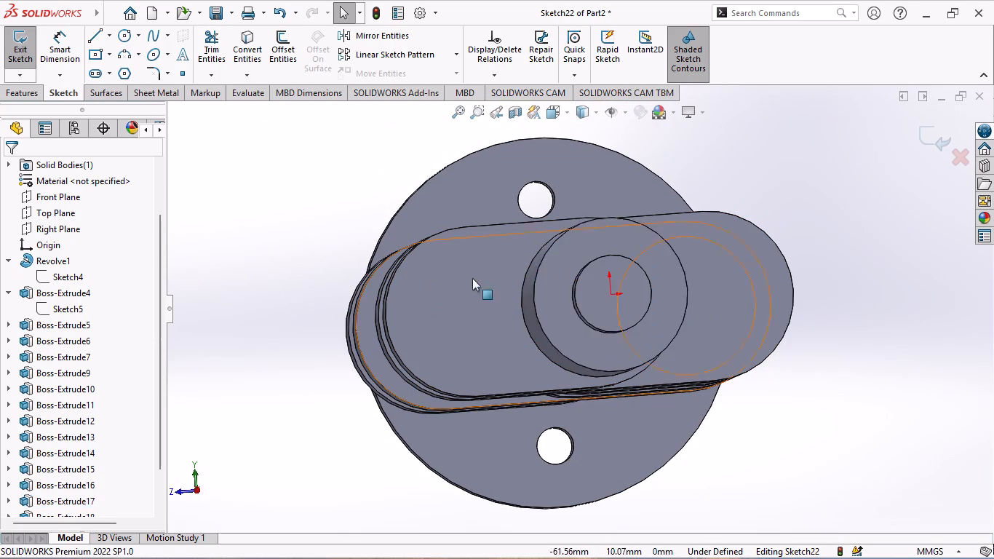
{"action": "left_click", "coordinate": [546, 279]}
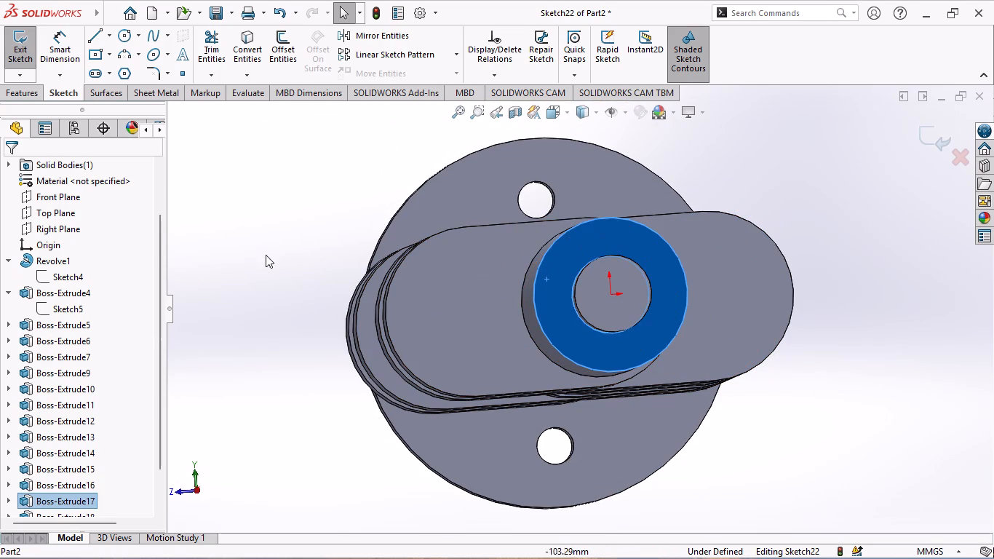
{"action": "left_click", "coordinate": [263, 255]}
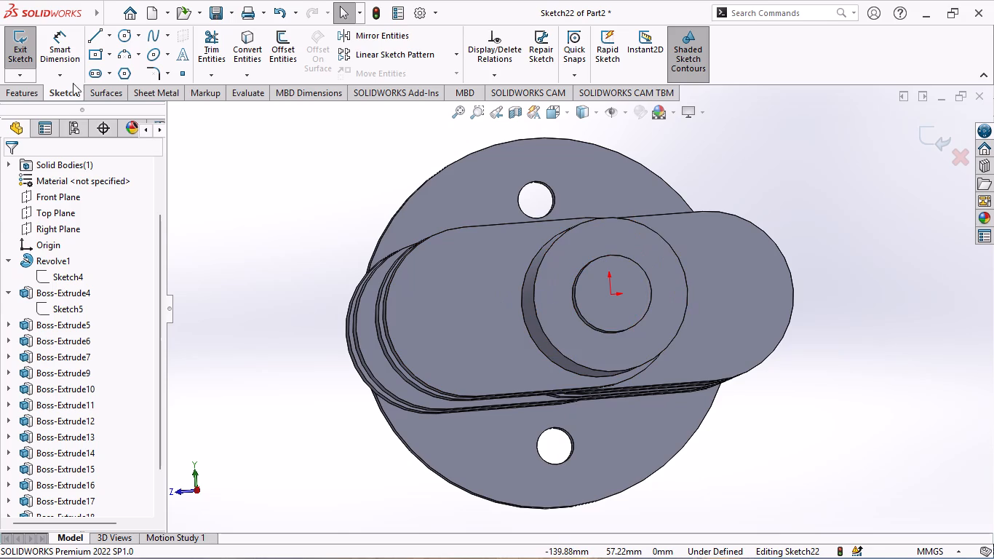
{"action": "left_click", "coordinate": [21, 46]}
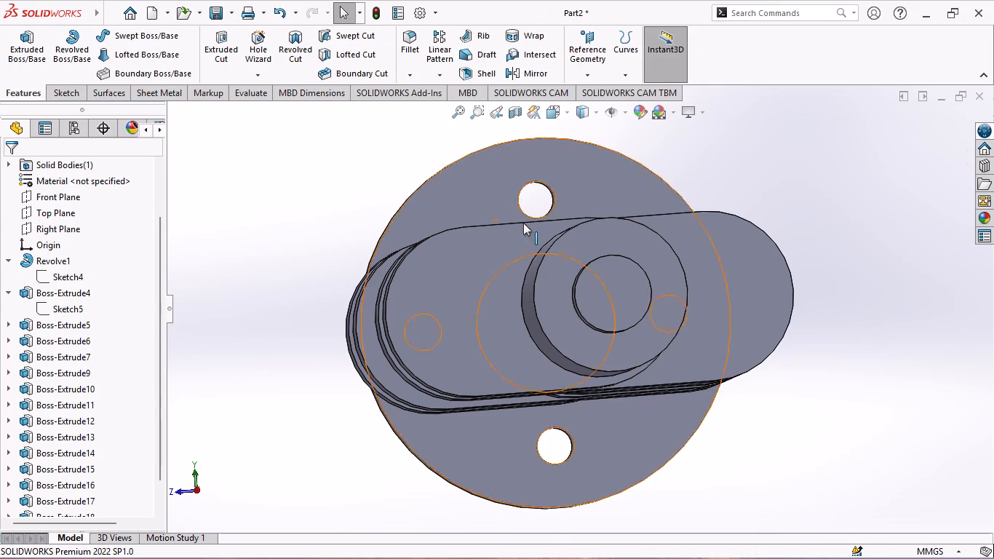
Start a sketch on the ring-shaped shoulder face at the stepped shaft end.
{"action": "left_click", "coordinate": [552, 277]}
{"action": "left_click", "coordinate": [612, 234]}
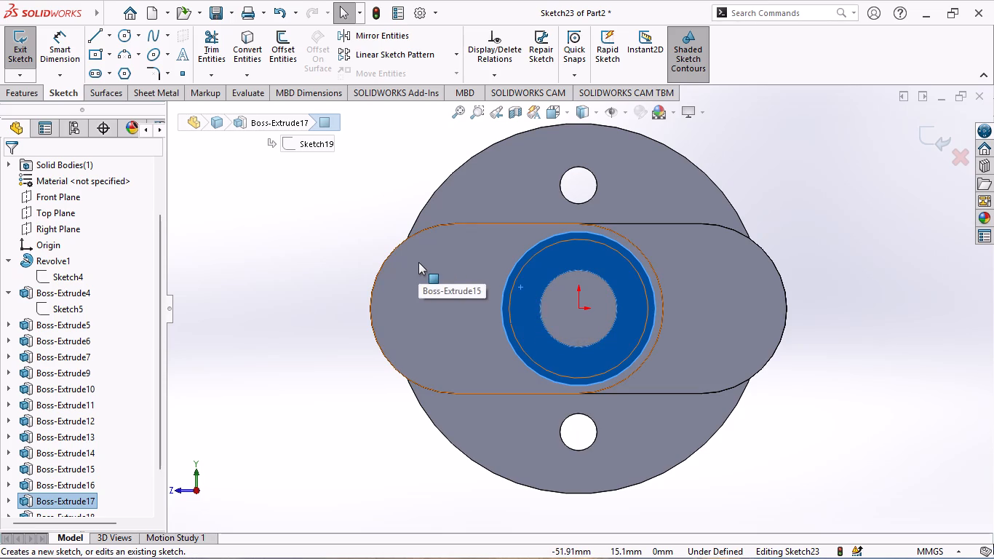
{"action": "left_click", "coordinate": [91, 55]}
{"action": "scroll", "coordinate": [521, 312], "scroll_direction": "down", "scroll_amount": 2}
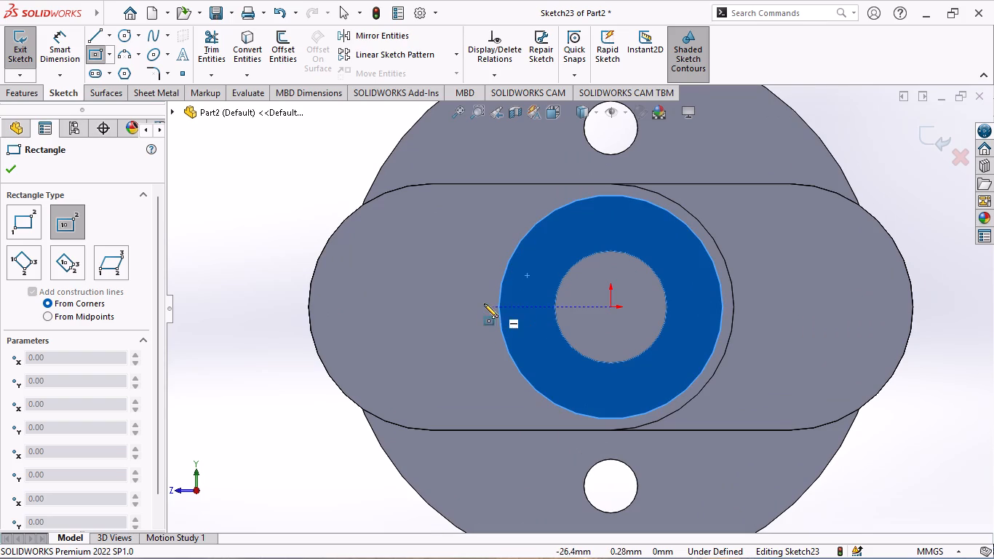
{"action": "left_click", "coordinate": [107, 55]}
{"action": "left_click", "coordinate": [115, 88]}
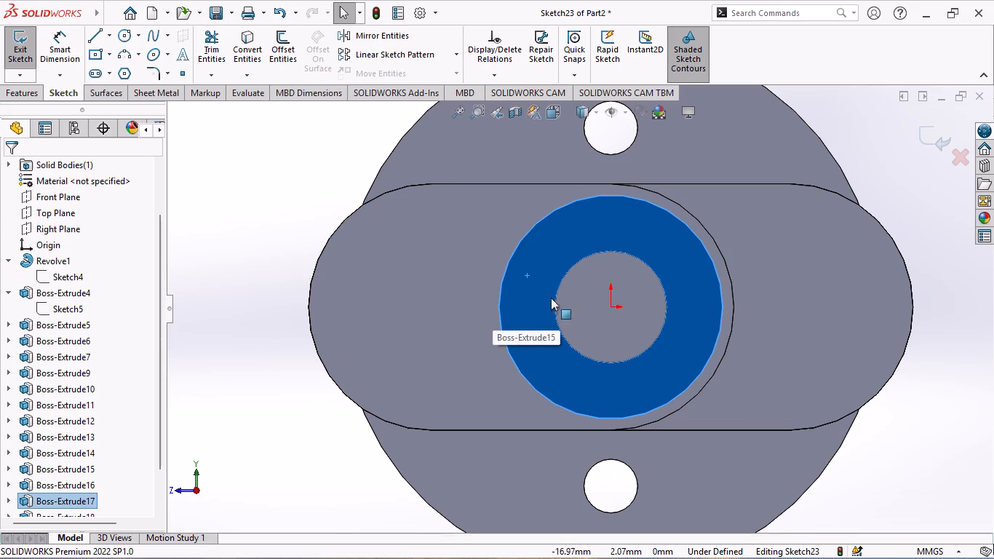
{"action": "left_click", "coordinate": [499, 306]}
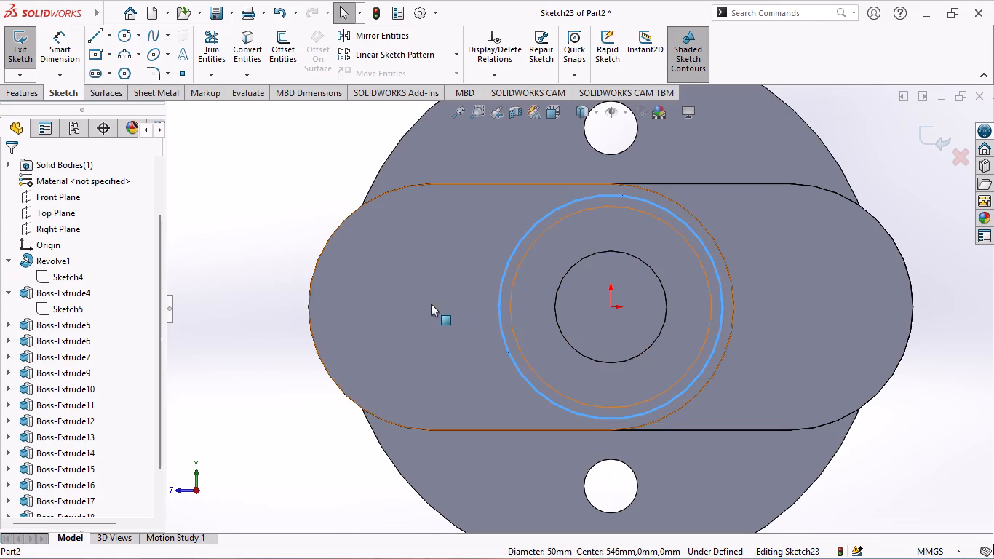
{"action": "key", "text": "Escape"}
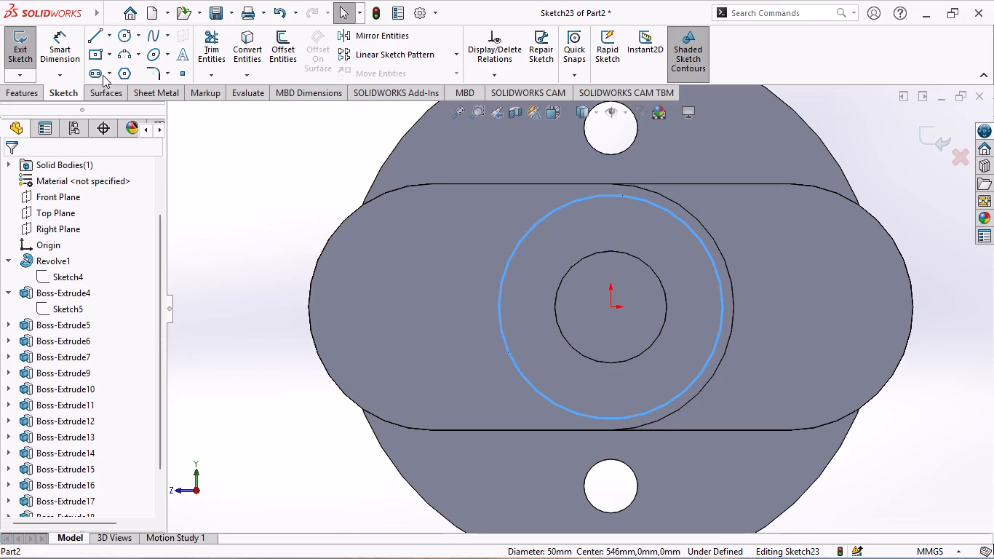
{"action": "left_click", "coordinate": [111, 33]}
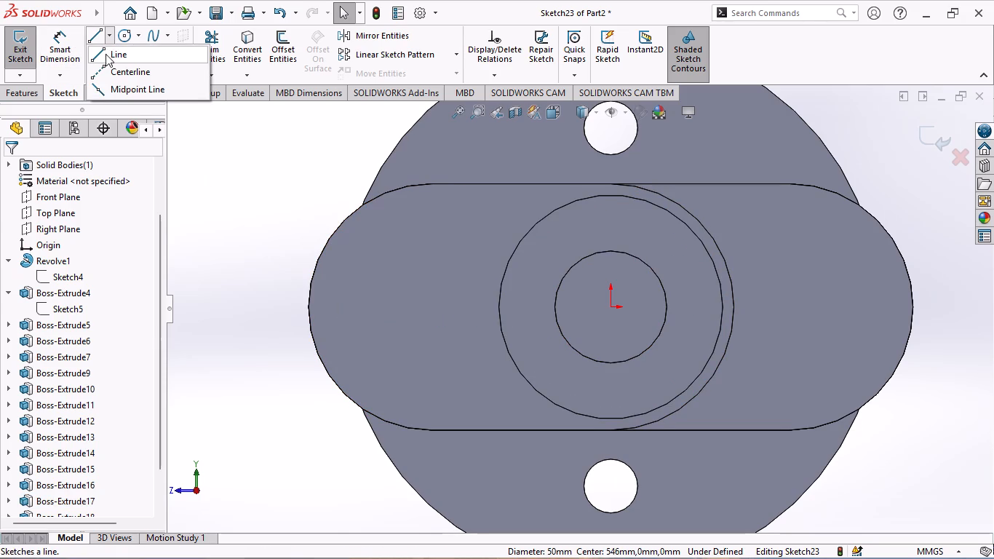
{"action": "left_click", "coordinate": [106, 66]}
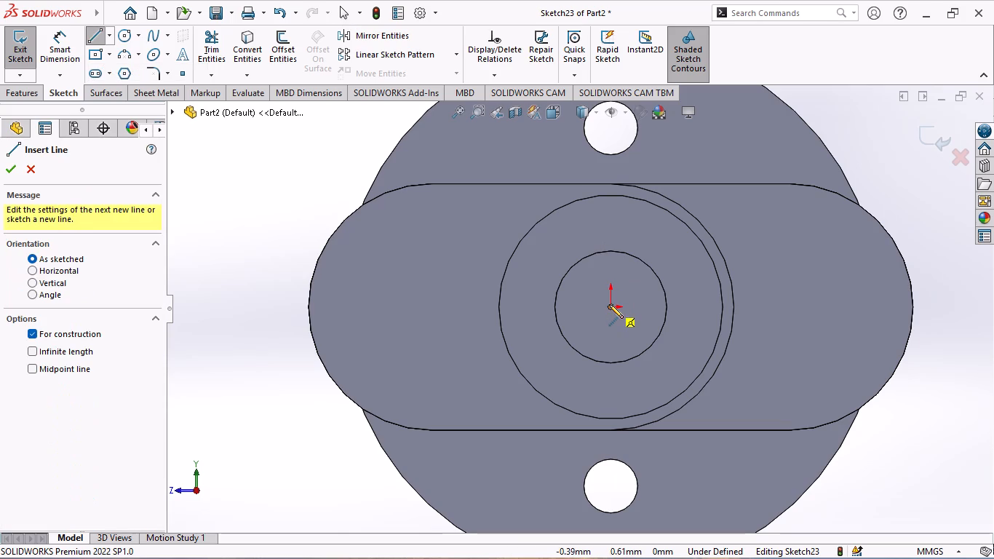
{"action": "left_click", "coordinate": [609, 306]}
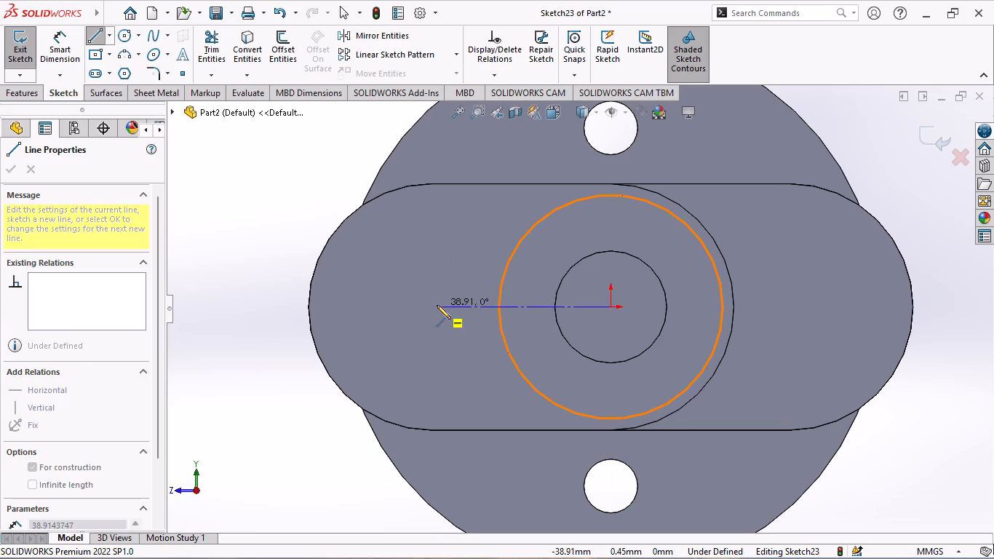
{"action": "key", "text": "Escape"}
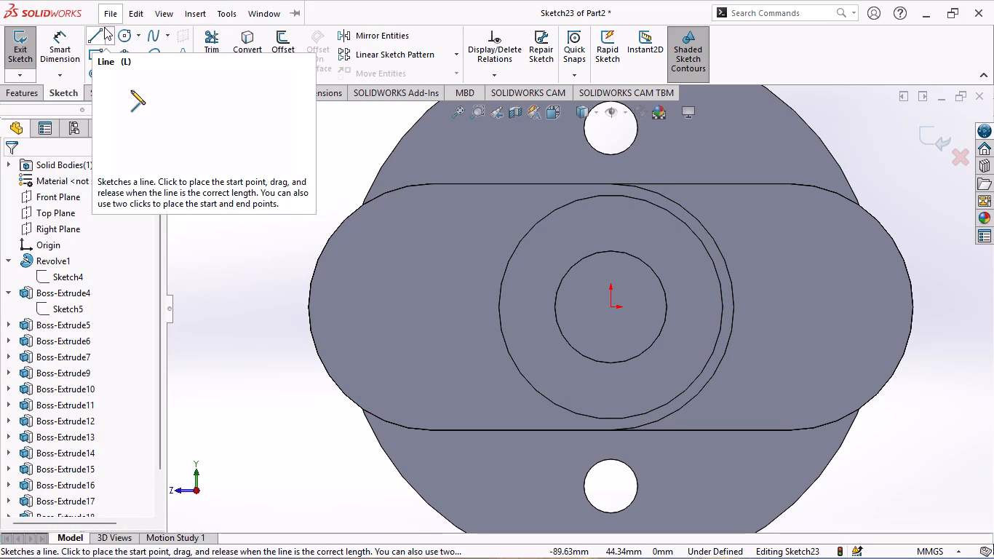
Draw a horizontal centerline about 65 mm long through the origin, extending past the shoulder circle's edge on one side.
{"action": "left_click", "coordinate": [110, 31]}
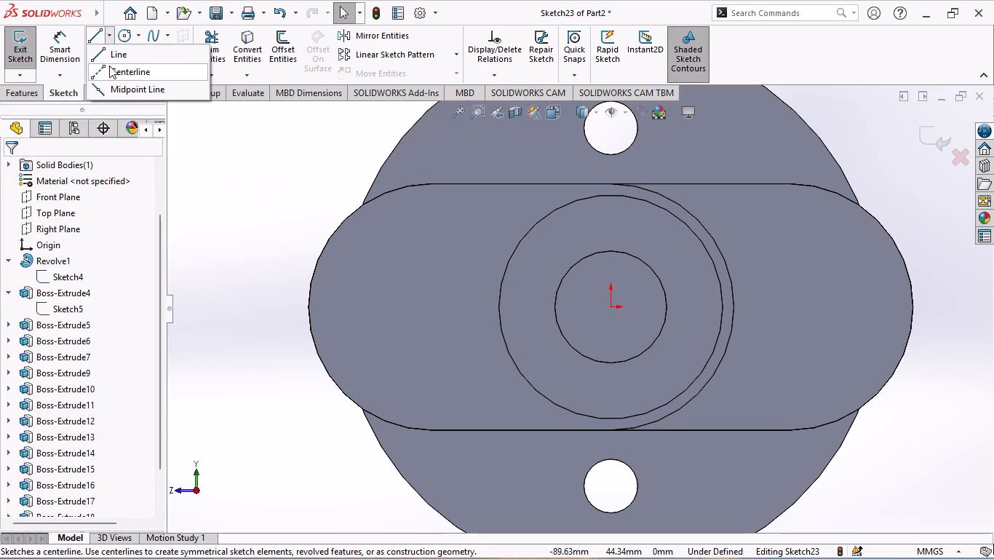
{"action": "left_click", "coordinate": [109, 66]}
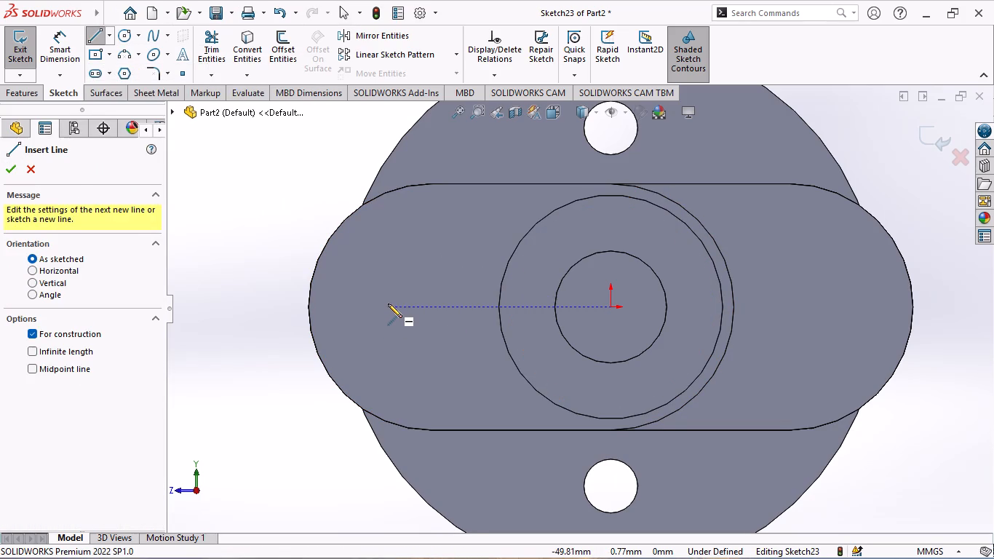
{"action": "left_click", "coordinate": [388, 304]}
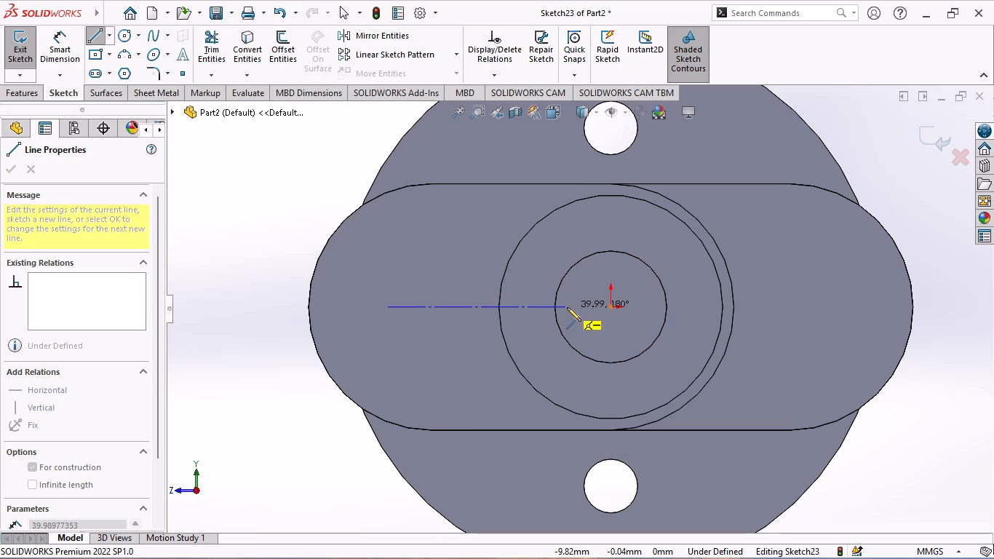
{"action": "left_click", "coordinate": [684, 304]}
{"action": "key", "text": "Escape"}
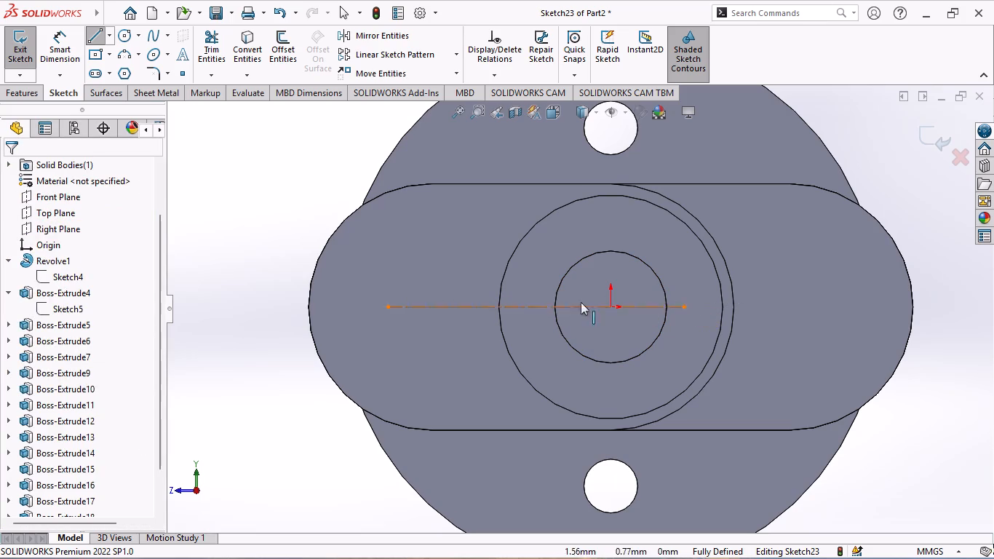
Draw a center rectangle about 10.2 by 9.5 mm, centred where the centerline crosses the outer edge of the shoulder circle.
{"action": "left_click", "coordinate": [96, 51]}
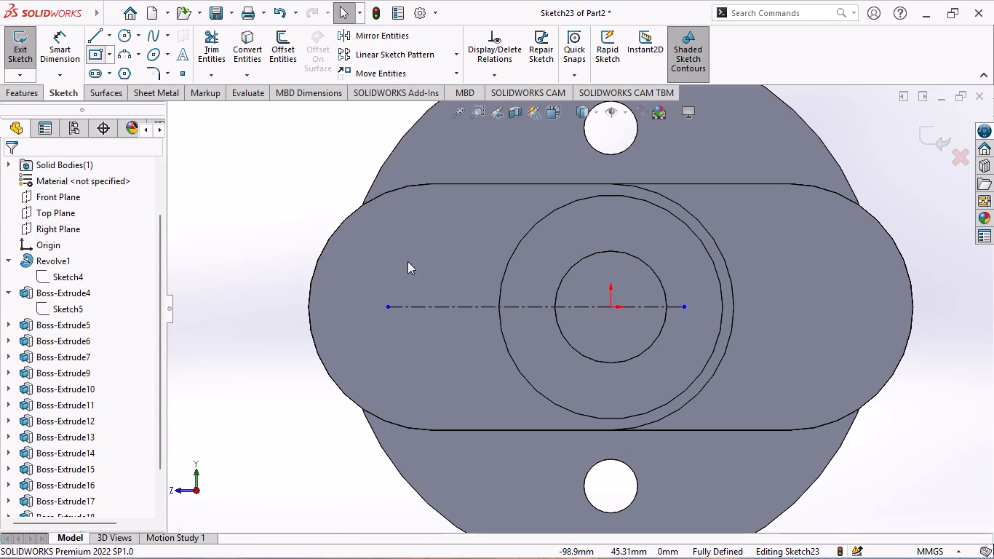
{"action": "left_click", "coordinate": [498, 306]}
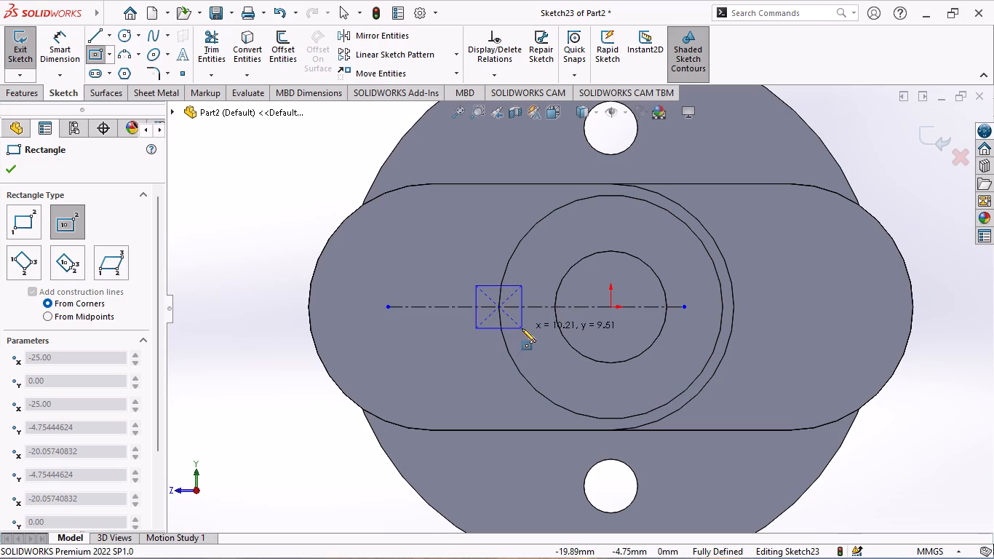
{"action": "left_click", "coordinate": [522, 328]}
{"action": "key", "text": "Escape"}
{"action": "key", "text": "Escape"}
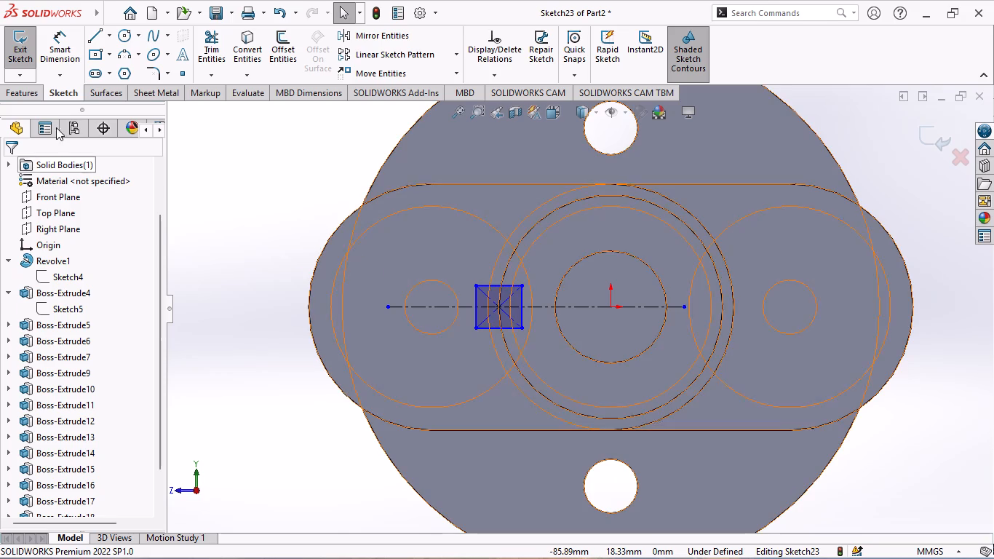
Dimension the rectangle's height as 10 mm.
{"action": "left_click", "coordinate": [57, 56]}
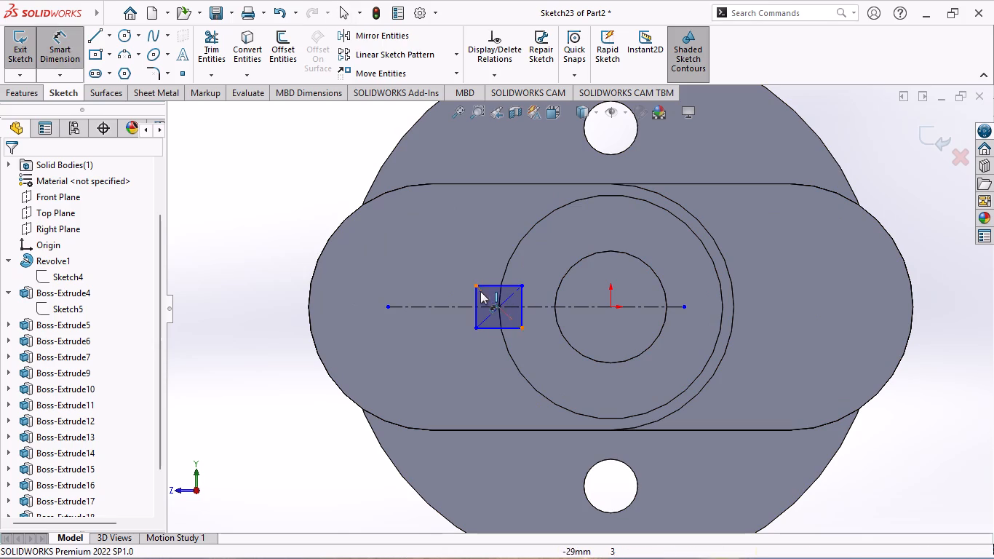
{"action": "left_click", "coordinate": [477, 294]}
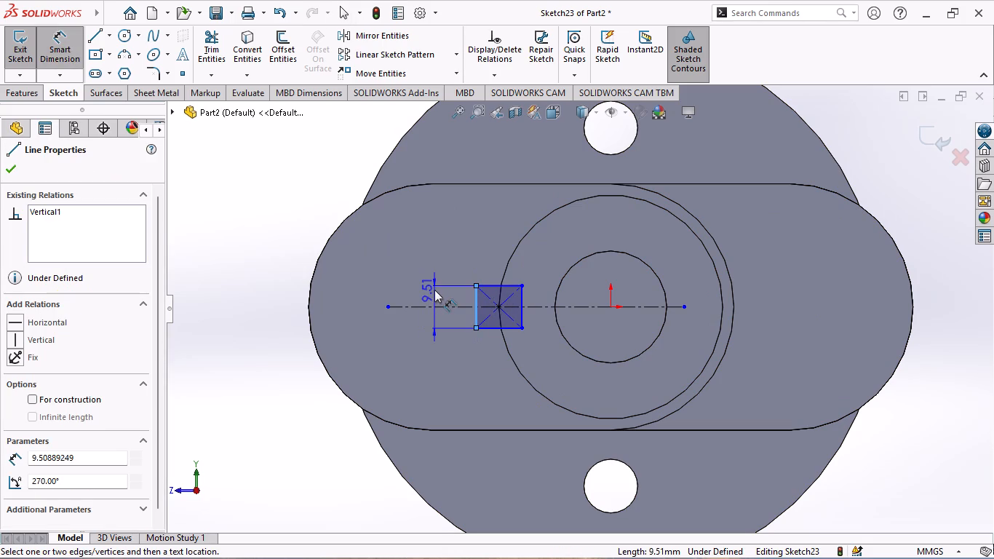
{"action": "left_click", "coordinate": [434, 290]}
{"action": "type", "text": "10"}
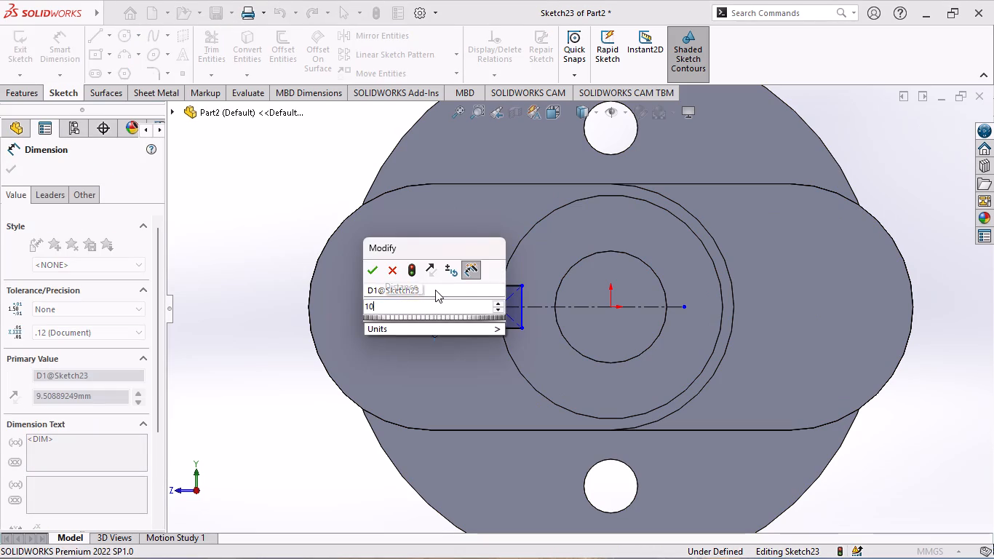
{"action": "key", "text": "Return"}
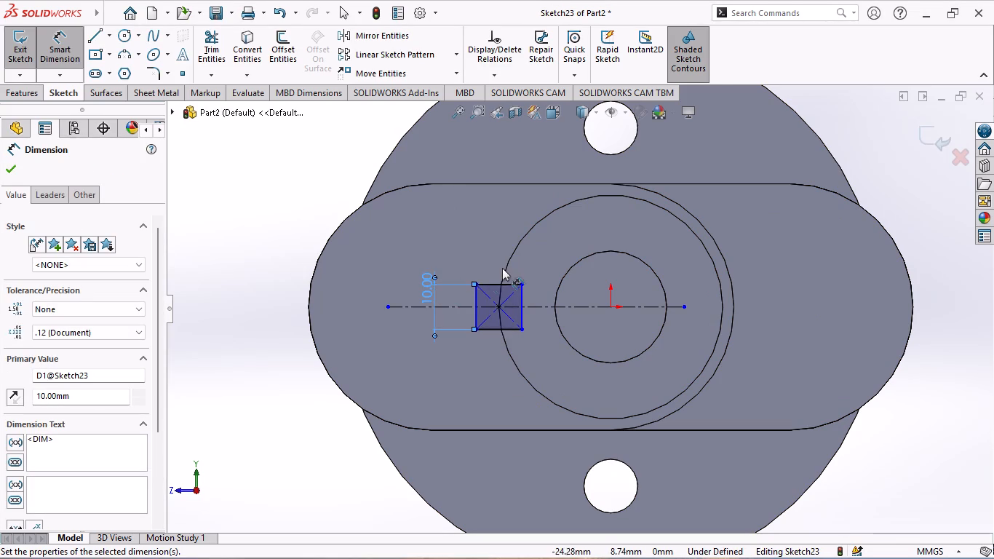
Dimension the rectangle's width as 10 mm.
{"action": "scroll", "coordinate": [504, 269], "scroll_direction": "down", "scroll_amount": 2}
{"action": "left_click", "coordinate": [496, 293]}
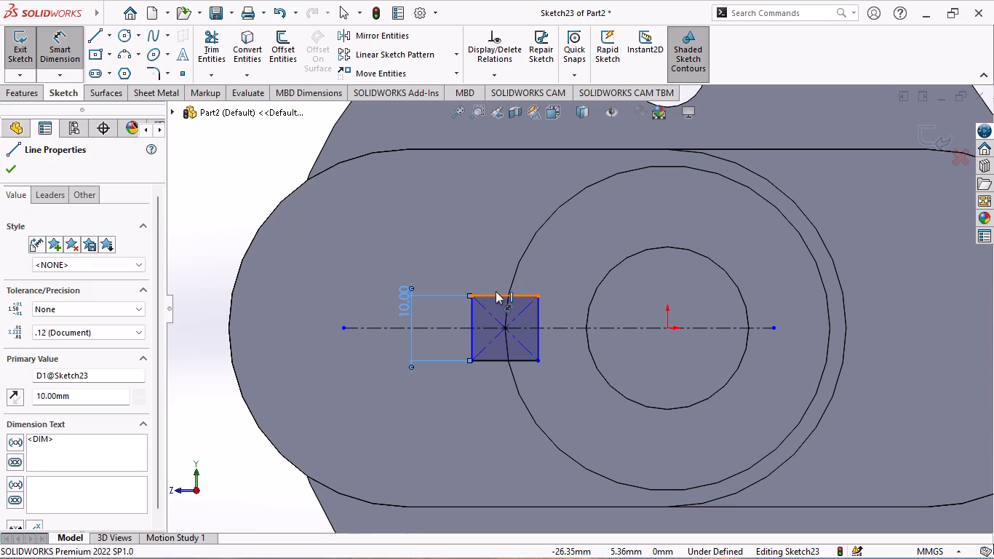
{"action": "left_click", "coordinate": [496, 278]}
{"action": "type", "text": "10"}
{"action": "key", "text": "Return"}
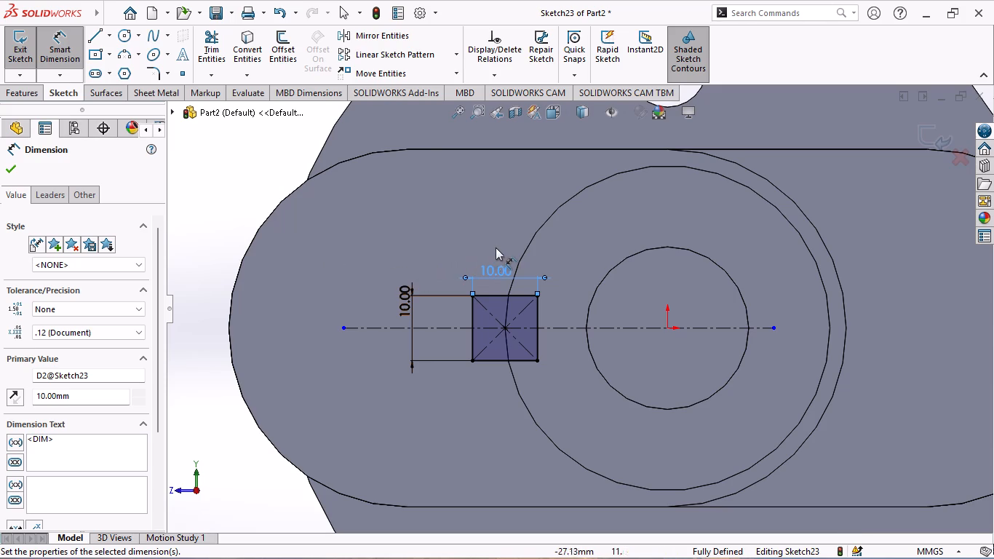
Set the rectangle's width to 5 mm and finish dimensioning.
{"action": "double_click", "coordinate": [490, 273]}
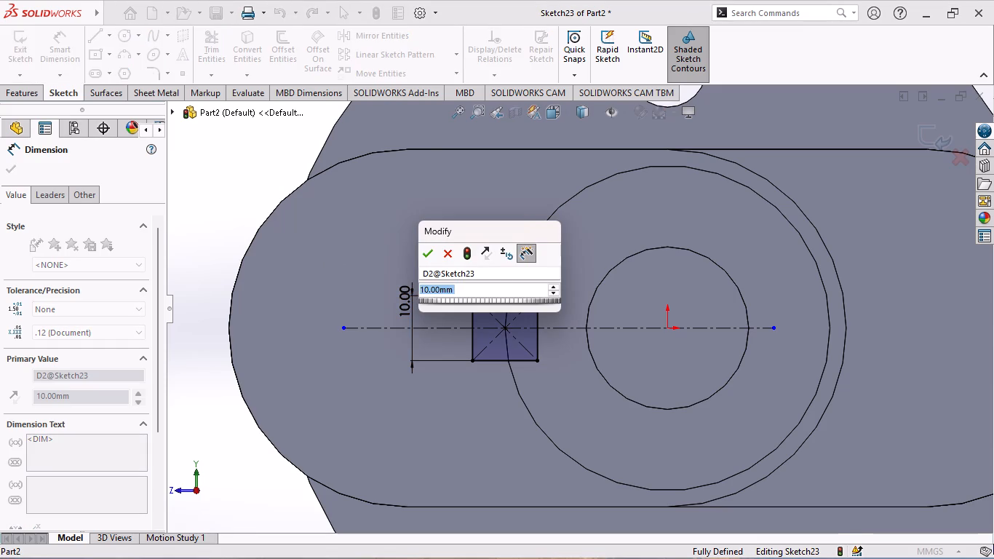
{"action": "key", "text": "5"}
{"action": "key", "text": "Return"}
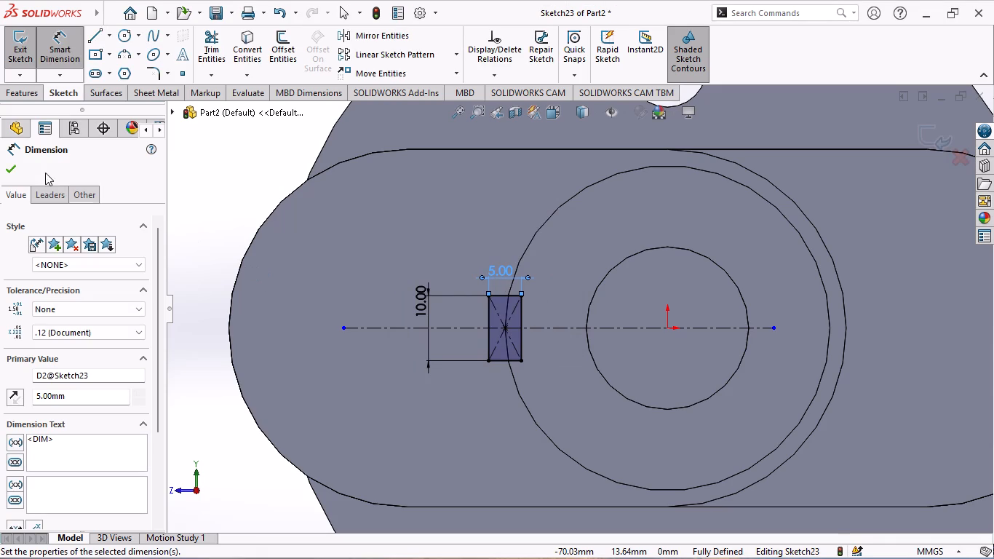
{"action": "left_click", "coordinate": [10, 168]}
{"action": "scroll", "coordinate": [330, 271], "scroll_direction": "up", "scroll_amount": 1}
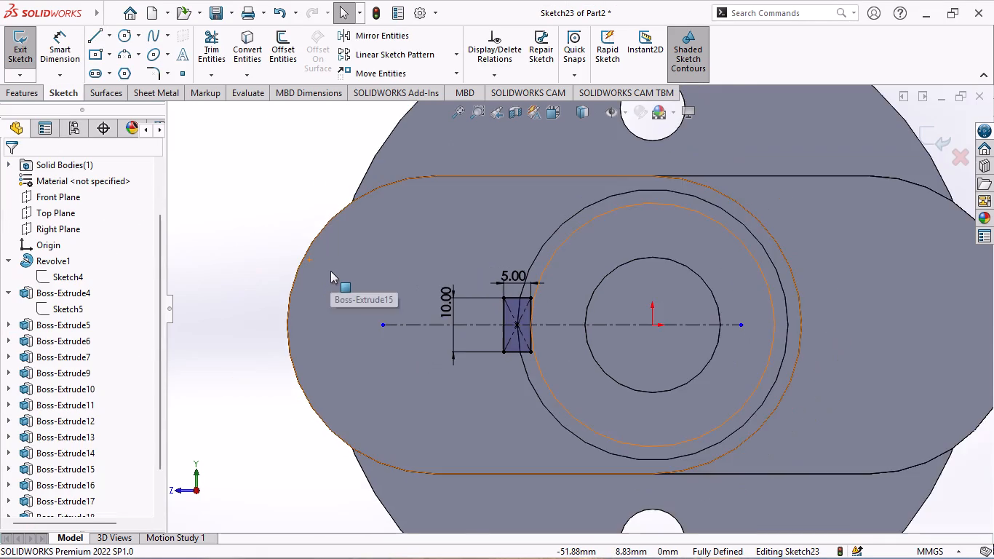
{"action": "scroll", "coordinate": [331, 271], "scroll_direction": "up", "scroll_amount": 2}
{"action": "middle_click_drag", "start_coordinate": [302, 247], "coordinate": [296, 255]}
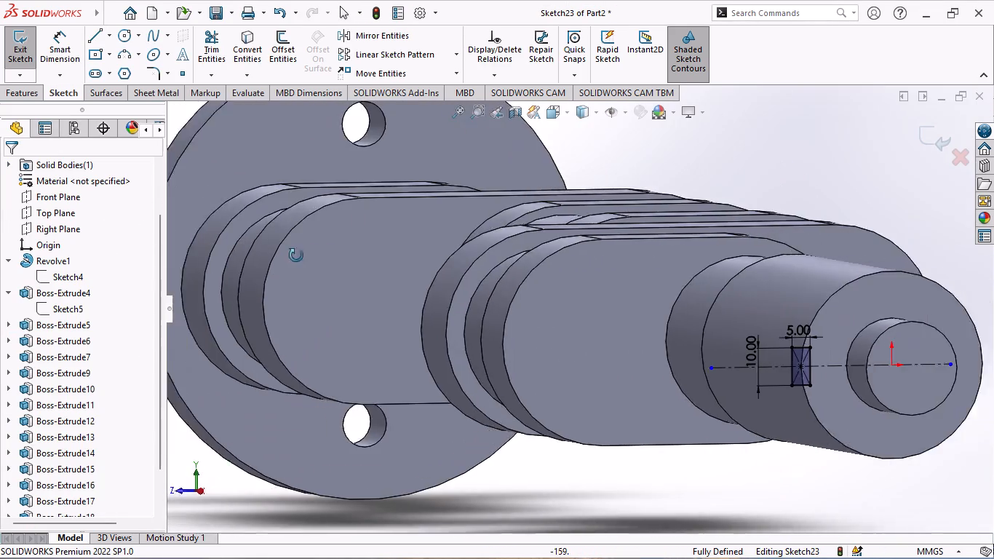
Cut-extrude the 10 by 5 mm rectangle blind to 110 mm along the stepped end's larger shoulder to form the keyway.
{"action": "middle_click_drag", "start_coordinate": [296, 255], "coordinate": [312, 255]}
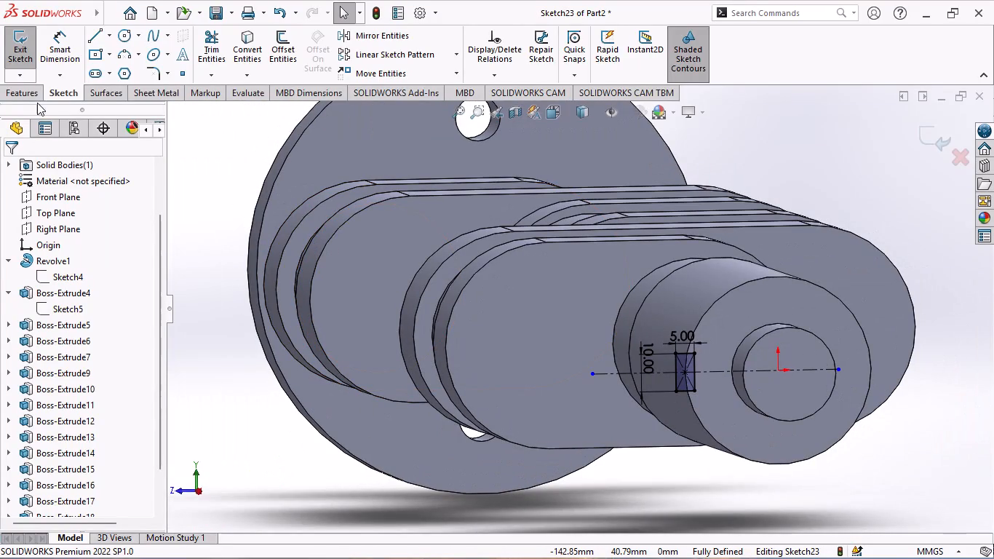
{"action": "left_click", "coordinate": [19, 93]}
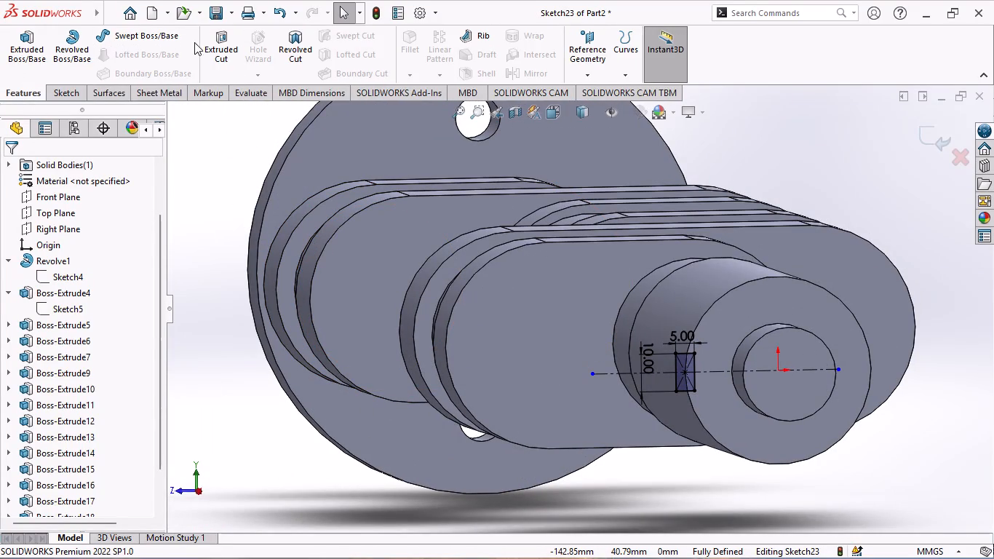
{"action": "left_click", "coordinate": [210, 42]}
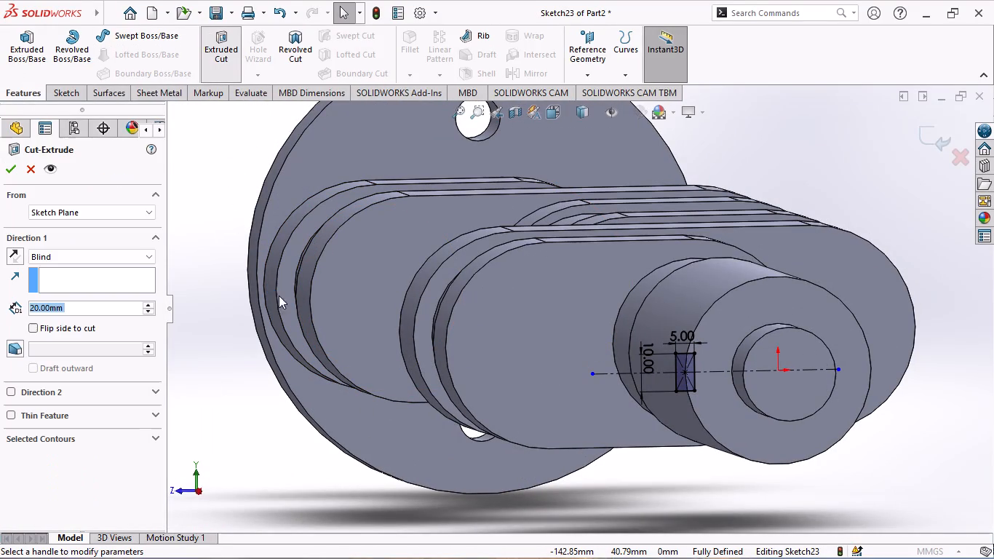
{"action": "scroll", "coordinate": [457, 322], "scroll_direction": "up", "scroll_amount": 1}
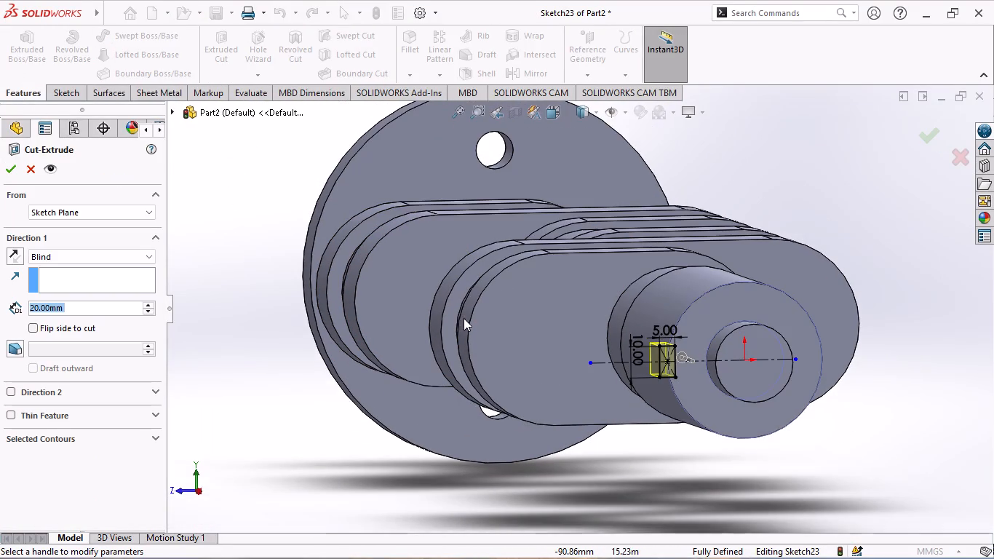
{"action": "middle_click_drag", "start_coordinate": [464, 318], "coordinate": [501, 318]}
{"action": "scroll", "coordinate": [515, 333], "scroll_direction": "up", "scroll_amount": 2}
{"action": "scroll", "coordinate": [728, 343], "scroll_direction": "up", "scroll_amount": 1}
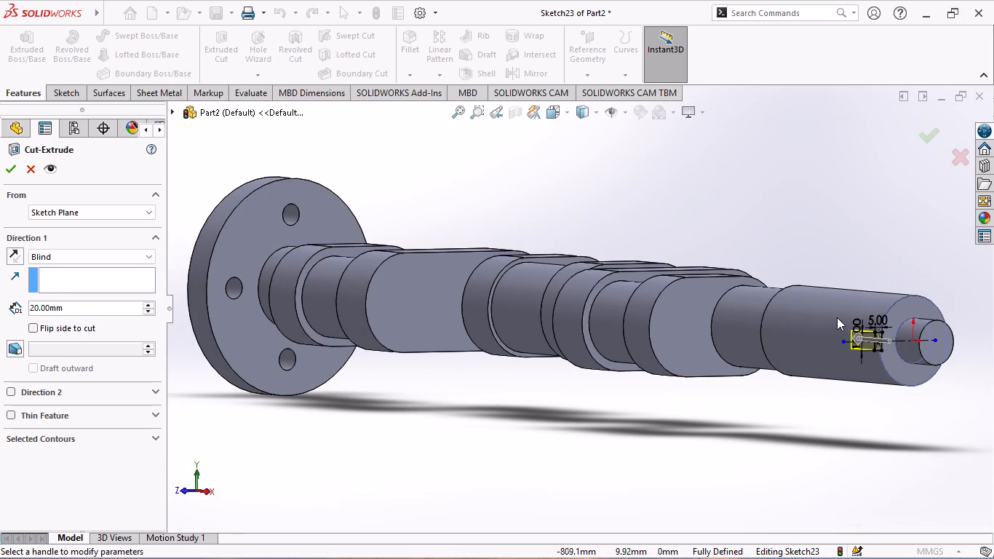
{"action": "middle_click_drag", "start_coordinate": [867, 263], "coordinate": [880, 259]}
{"action": "scroll", "coordinate": [881, 261], "scroll_direction": "up", "scroll_amount": 1}
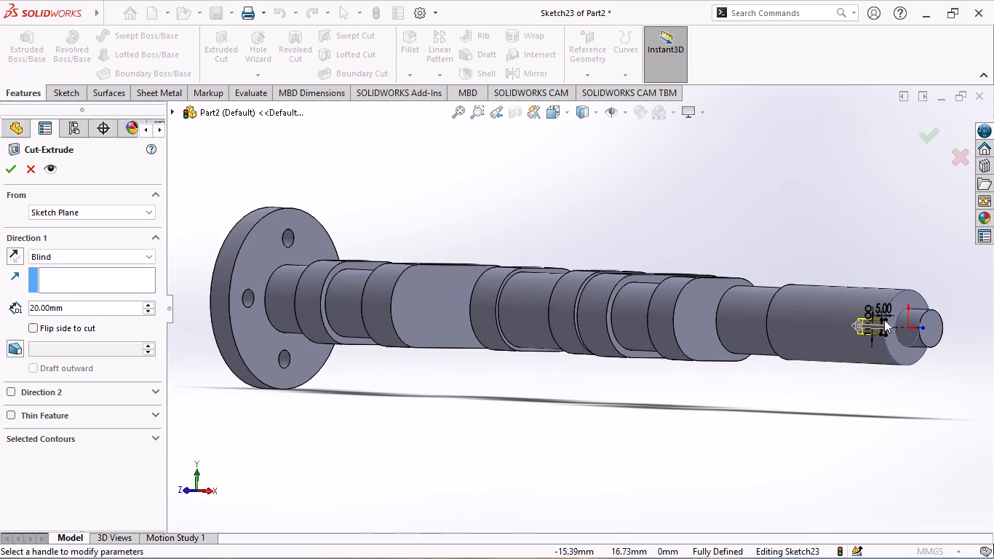
{"action": "left_click_drag", "start_coordinate": [858, 325], "coordinate": [784, 345]}
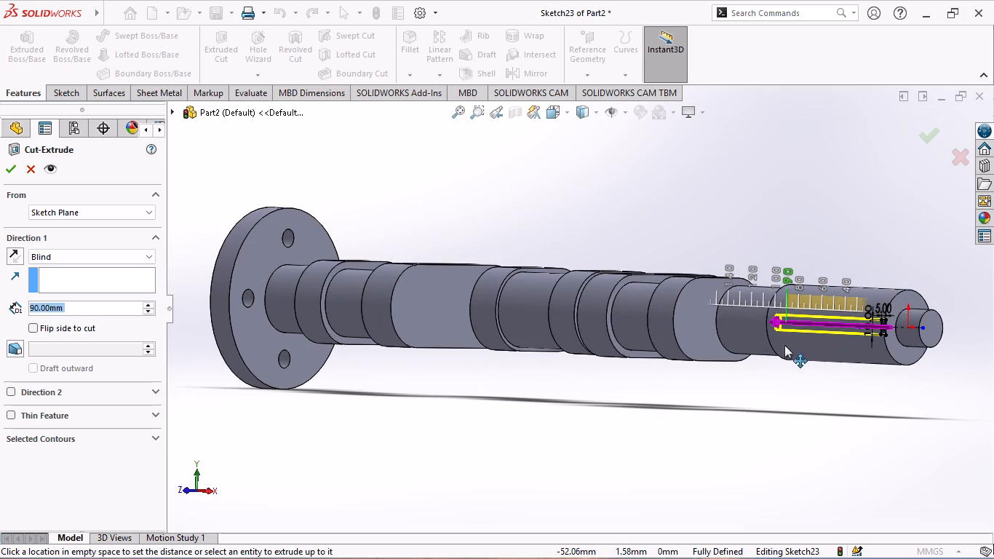
{"action": "left_click_drag", "start_coordinate": [784, 345], "coordinate": [760, 359]}
{"action": "scroll", "coordinate": [774, 386], "scroll_direction": "up", "scroll_amount": 1}
{"action": "middle_click_drag", "start_coordinate": [774, 386], "coordinate": [774, 386]}
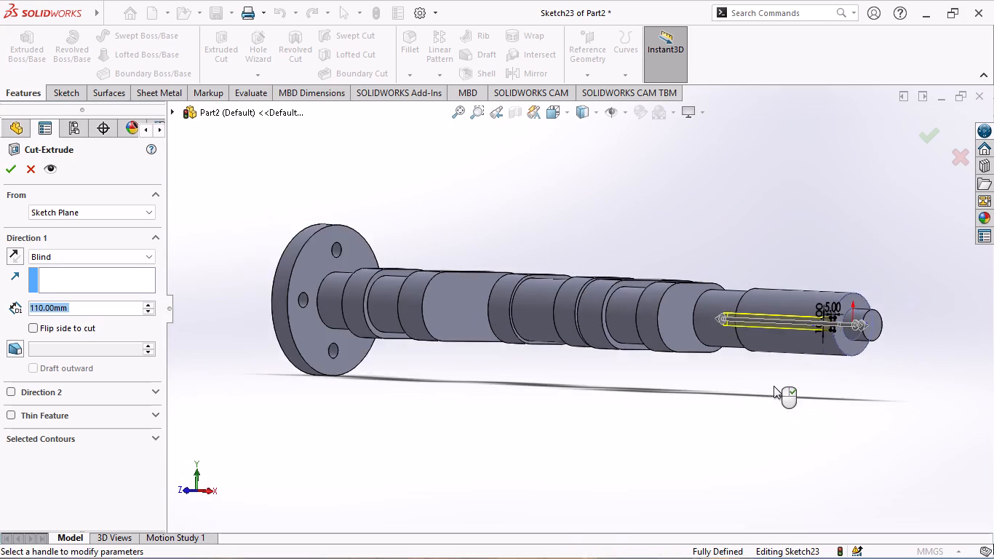
{"action": "middle_click_drag", "start_coordinate": [774, 386], "coordinate": [774, 301]}
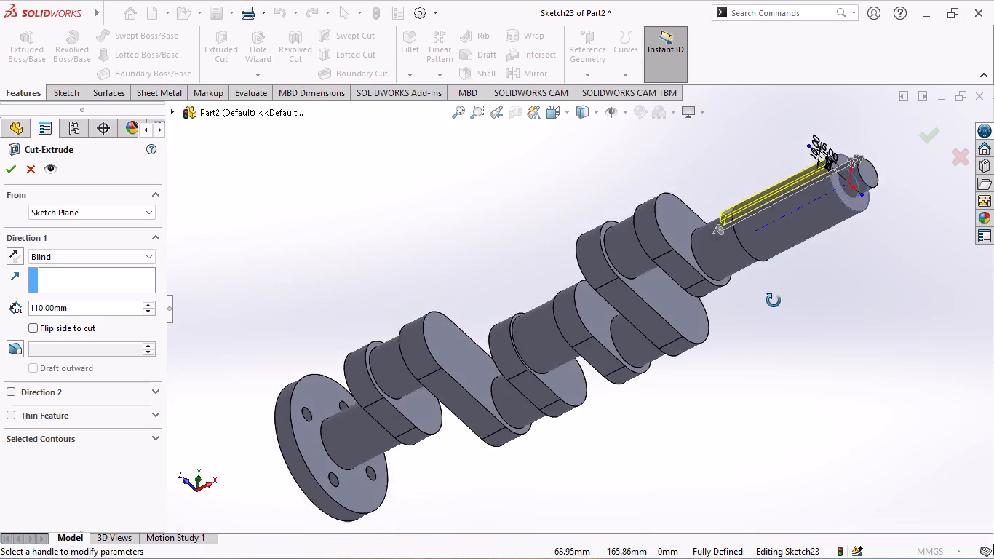
{"action": "middle_click_drag", "start_coordinate": [774, 301], "coordinate": [791, 381]}
{"action": "left_click", "coordinate": [10, 164]}
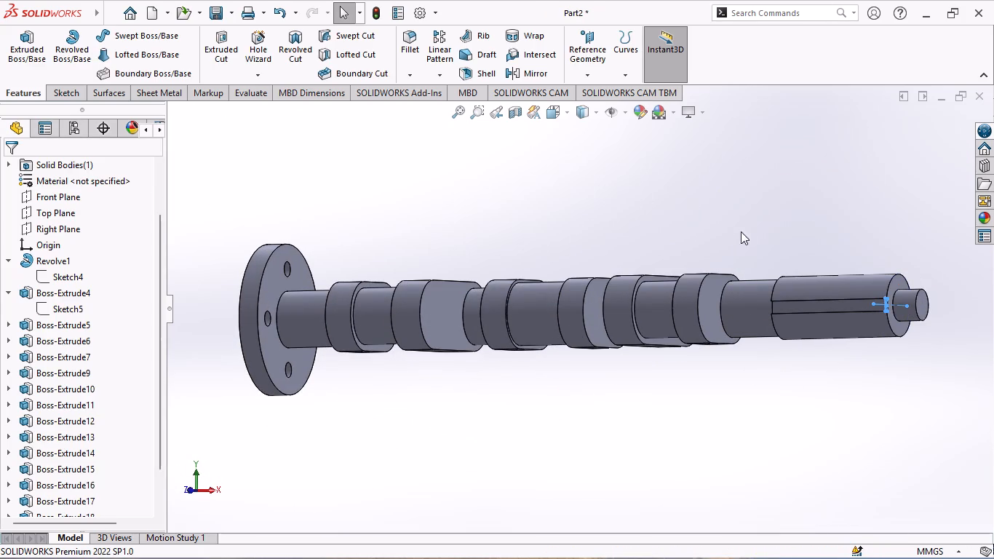
Capture a rectangular Snipping Tool screenshot of the whole crankshaft in isometric view.
{"action": "scroll", "coordinate": [758, 229], "scroll_direction": "up", "scroll_amount": 1}
{"action": "middle_click_drag", "start_coordinate": [774, 223], "coordinate": [845, 264]}
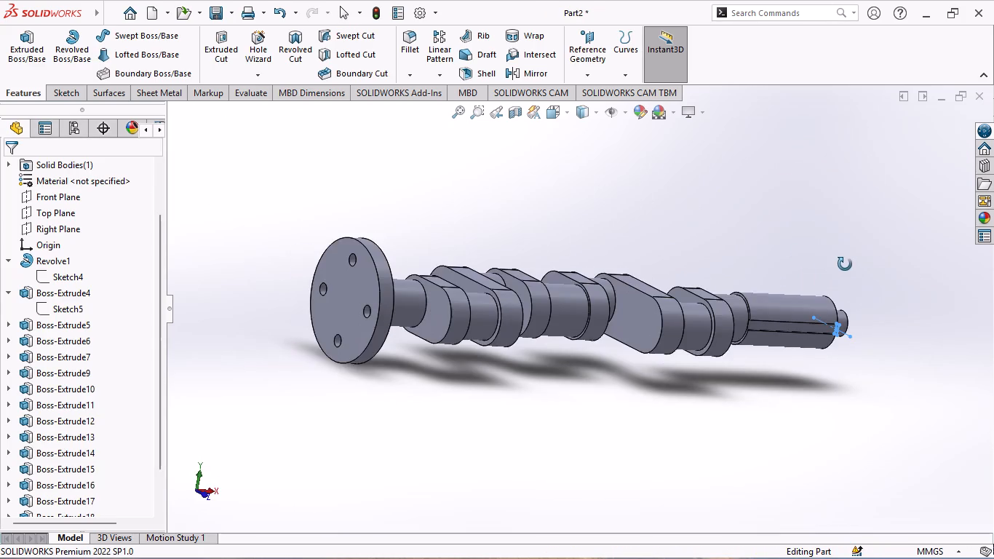
{"action": "middle_click_drag", "start_coordinate": [845, 264], "coordinate": [747, 317]}
{"action": "left_click", "coordinate": [217, 156]}
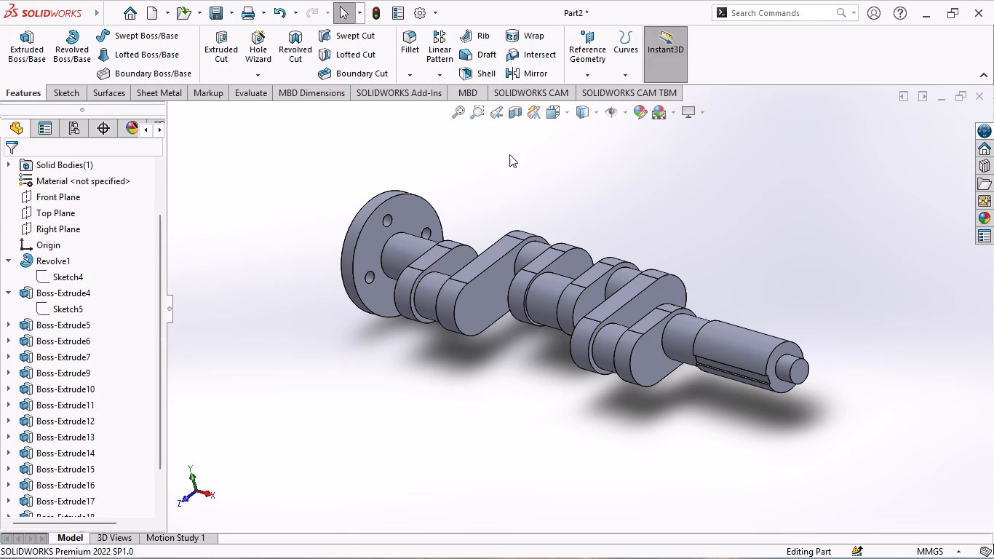
{"action": "left_click", "coordinate": [567, 107]}
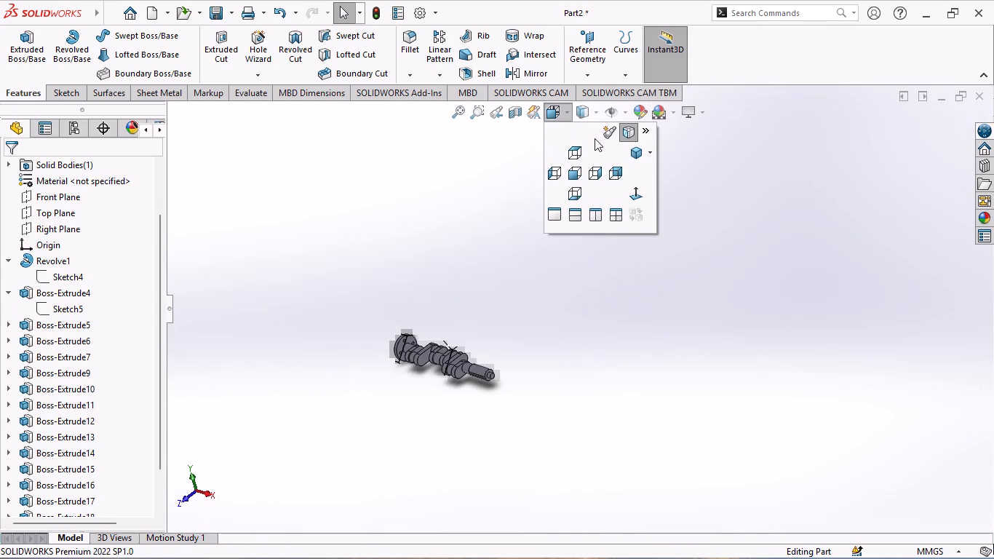
{"action": "left_click", "coordinate": [641, 154]}
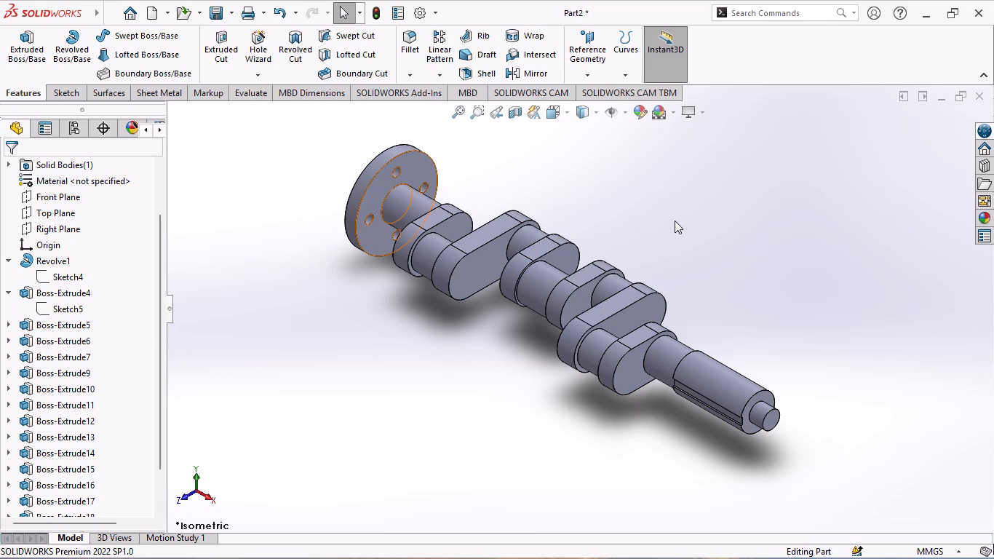
{"action": "key", "text": "Print"}
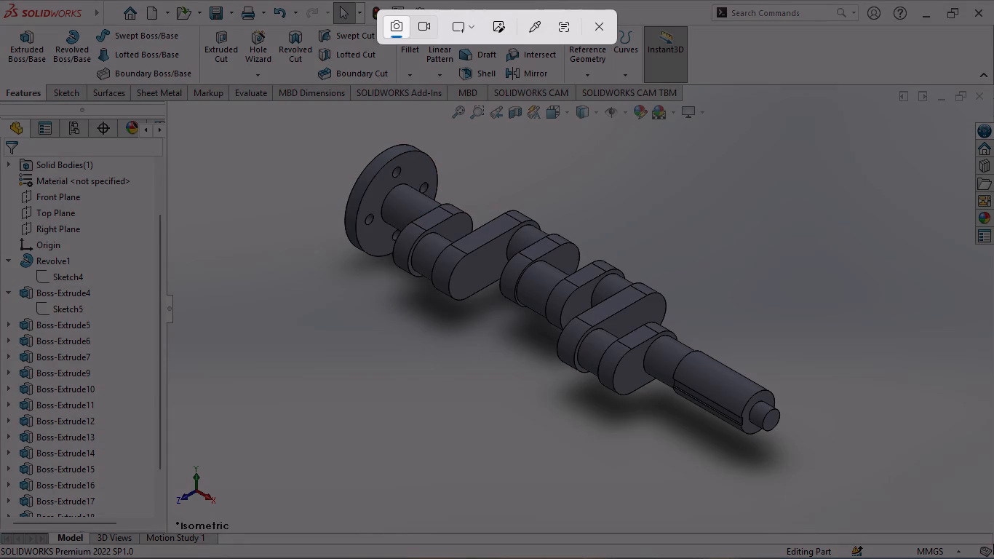
{"action": "left_click_drag", "start_coordinate": [269, 138], "coordinate": [747, 156]}
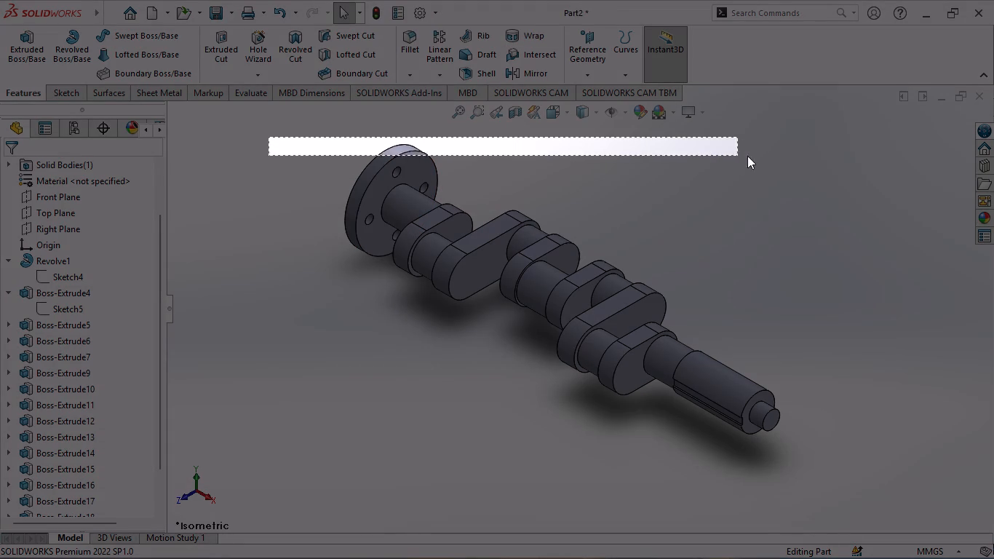
{"action": "left_click_drag", "start_coordinate": [747, 156], "coordinate": [840, 476]}
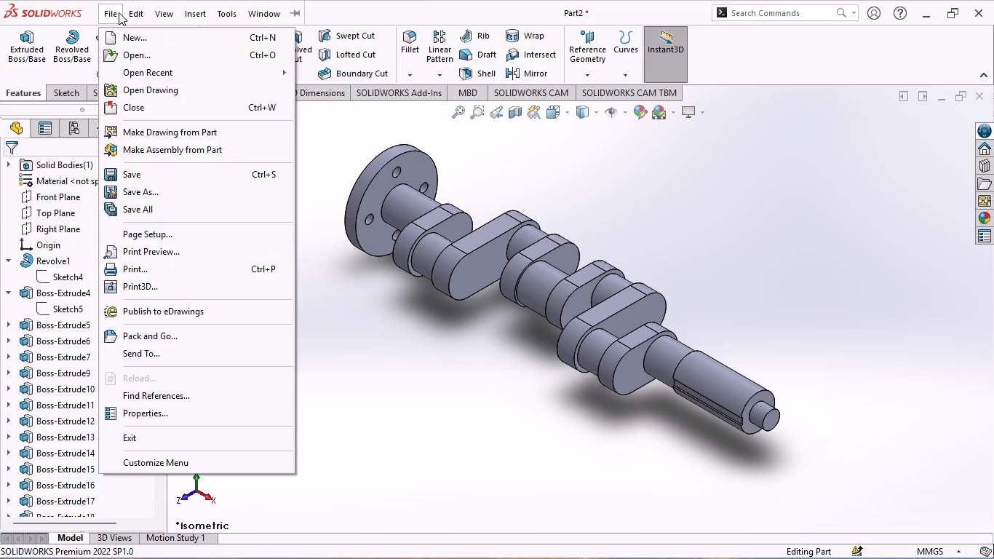
Save the part as "Crank shaft" in the INTERNSHIP folder, in SOLIDWORKS Part format.
{"action": "left_click", "coordinate": [167, 187]}
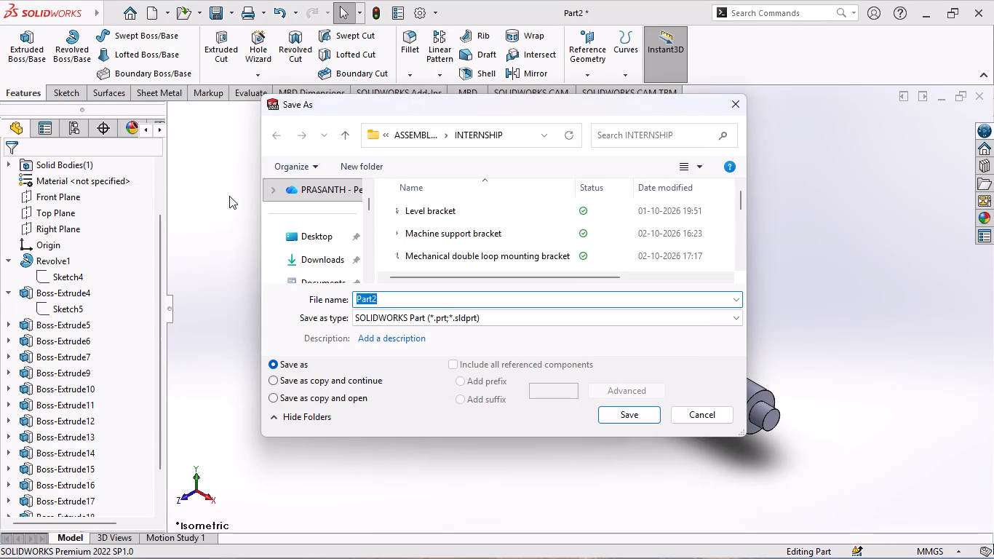
{"action": "key", "text": "BackSpace"}
{"action": "key", "text": "shift+c"}
{"action": "type", "text": "rank shaft"}
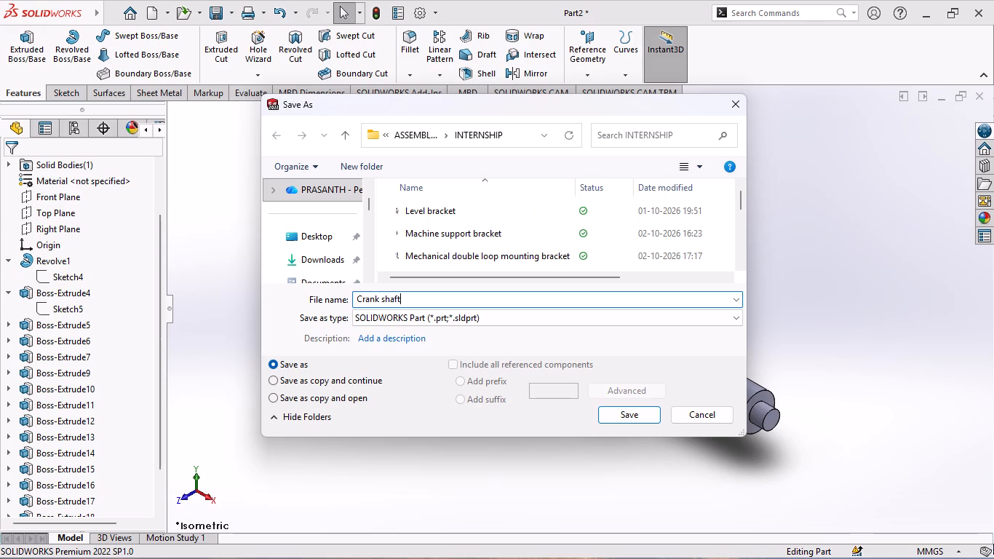
{"action": "key", "text": "Return"}
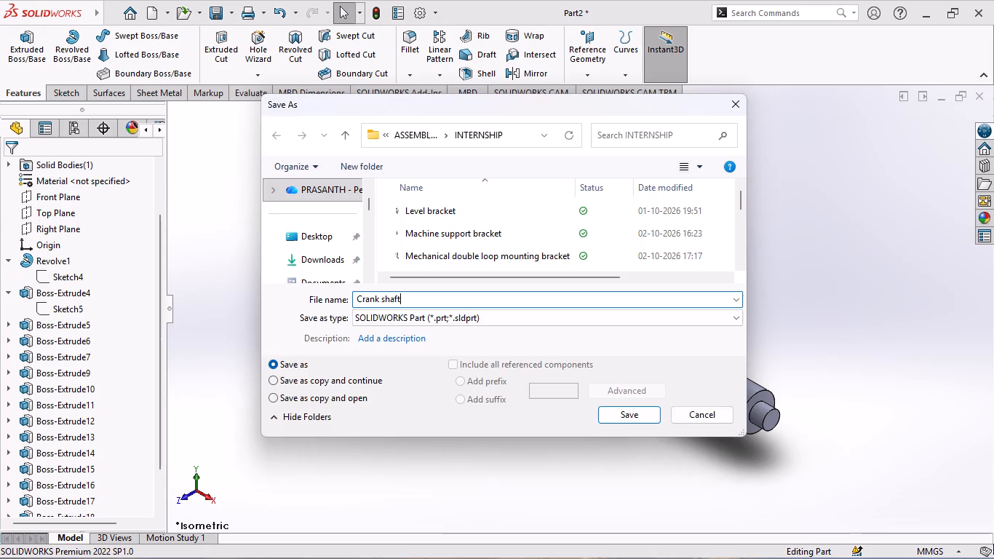